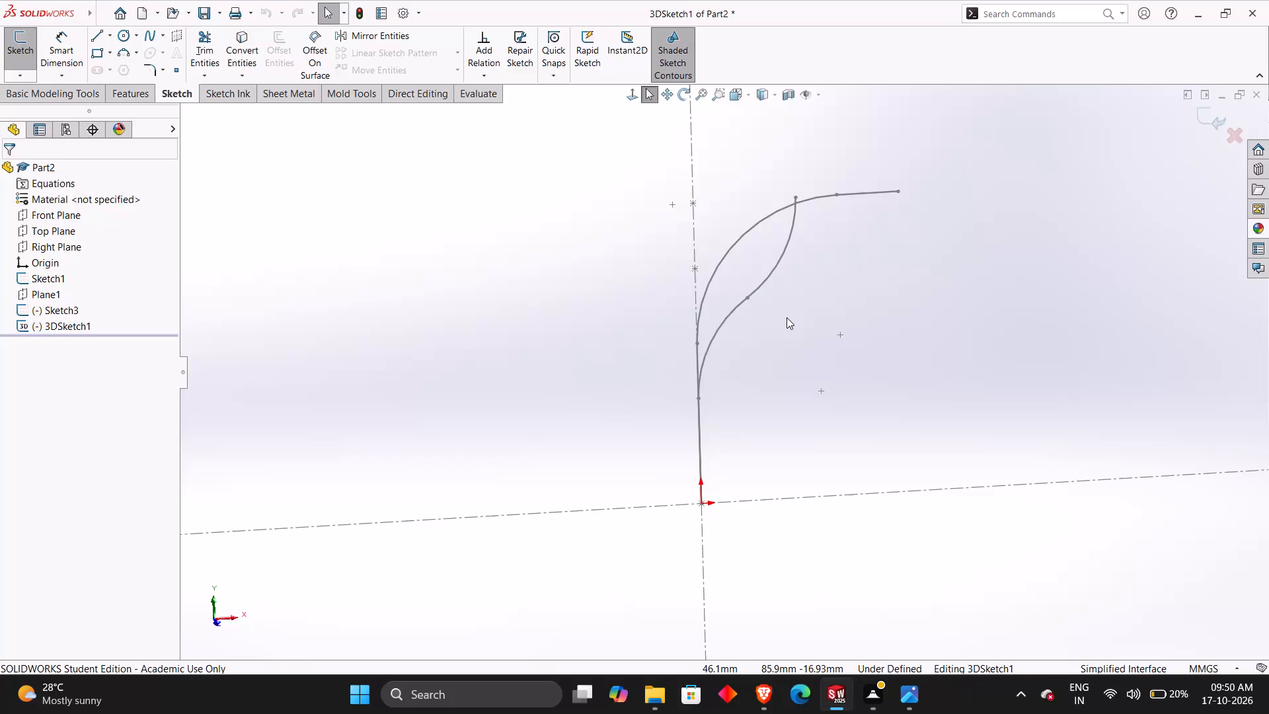
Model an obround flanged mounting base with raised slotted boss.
Create a new part document.
key(ctrl+n)
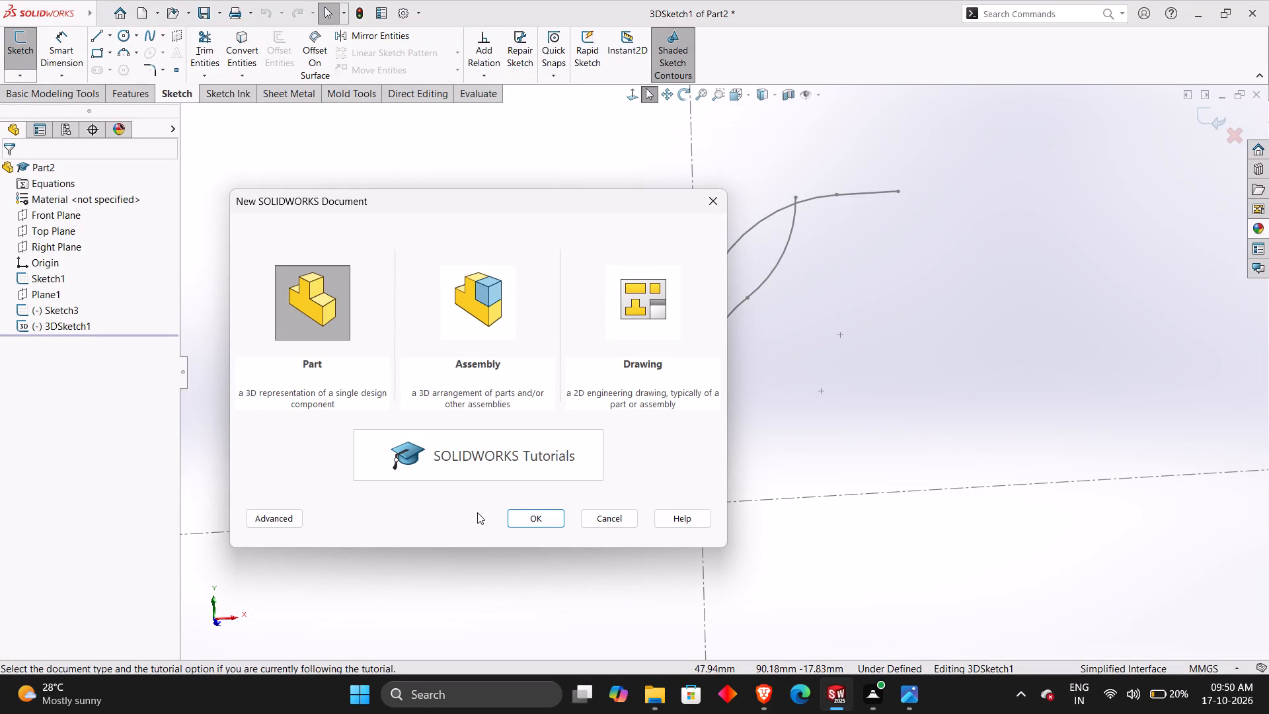
click(549, 528)
click(551, 521)
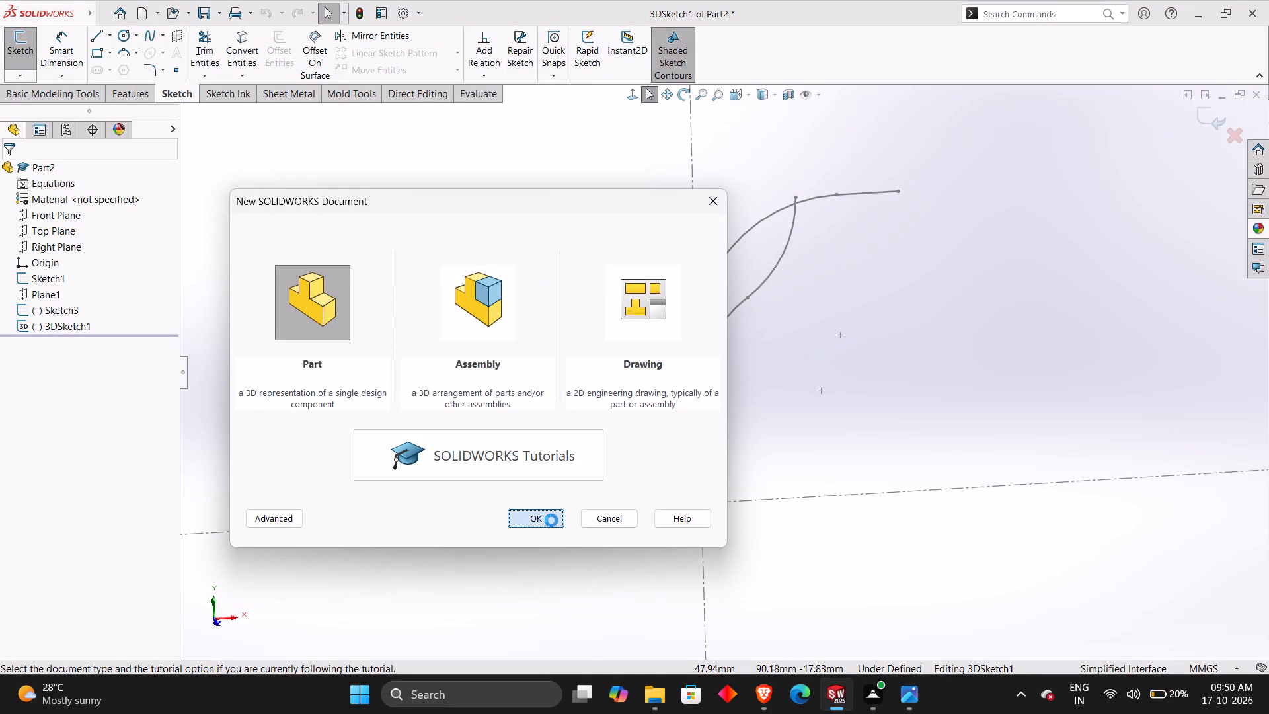
click(613, 354)
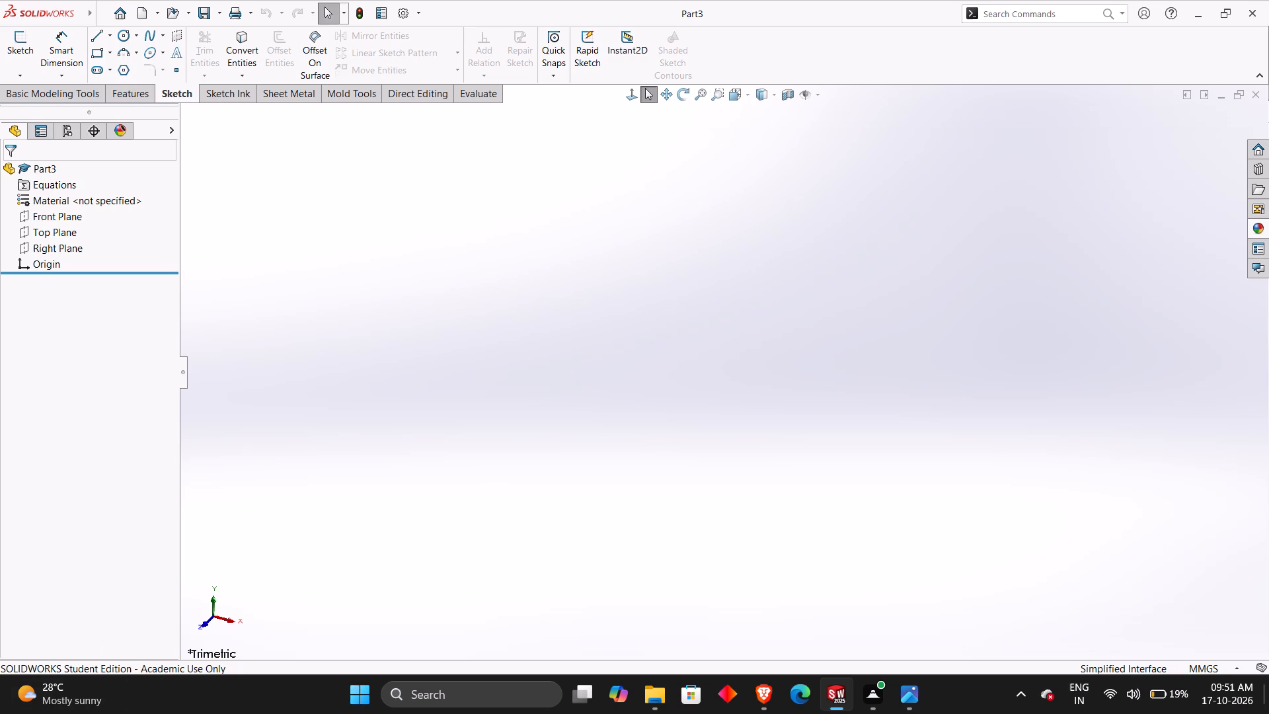
Close the two empty WhatsApp image windows in Photos.
click(909, 703)
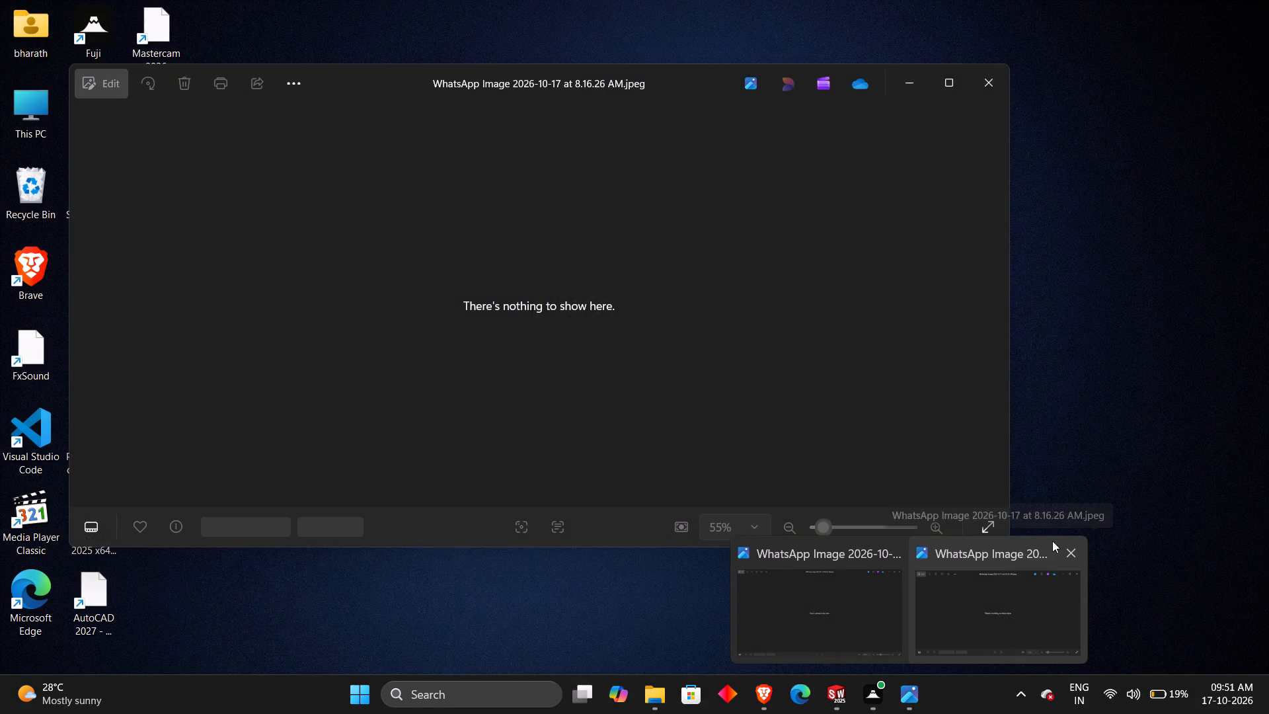
click(1063, 549)
click(988, 549)
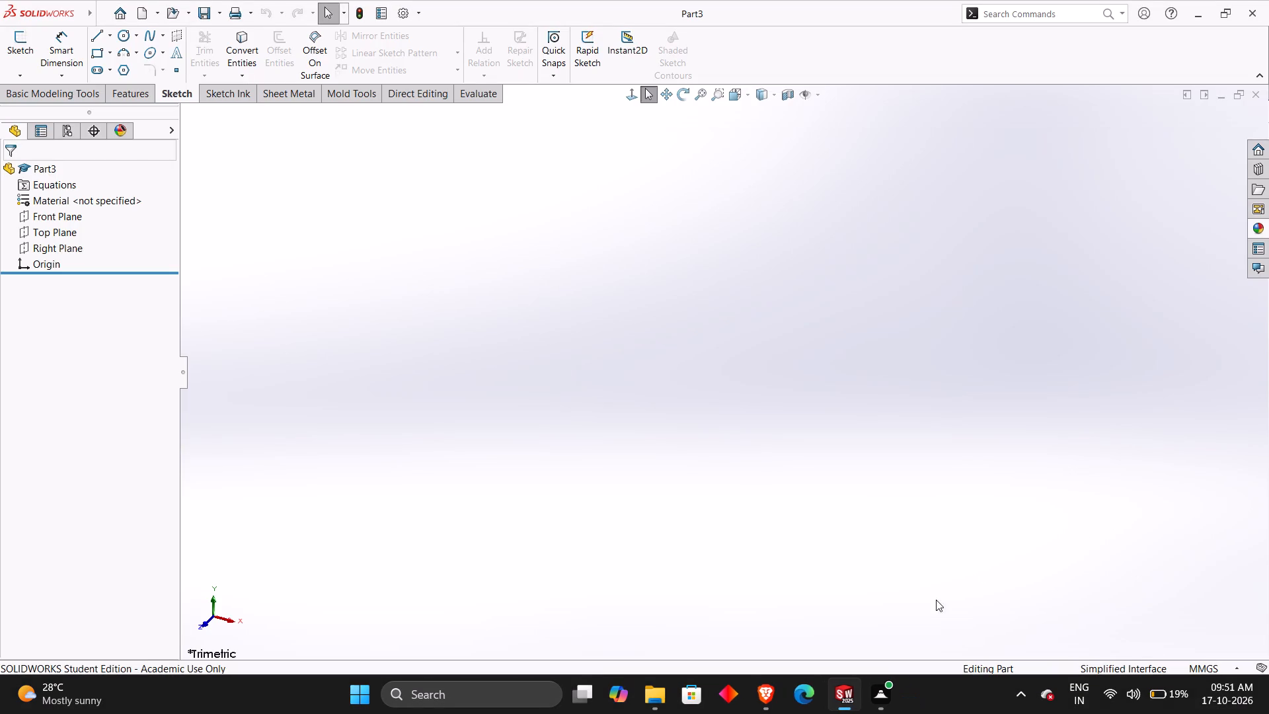
Open the Oval Flanged Mounting Plate JPEG from the FUJI folder in File Explorer, closing the folder window once the image is open.
click(672, 685)
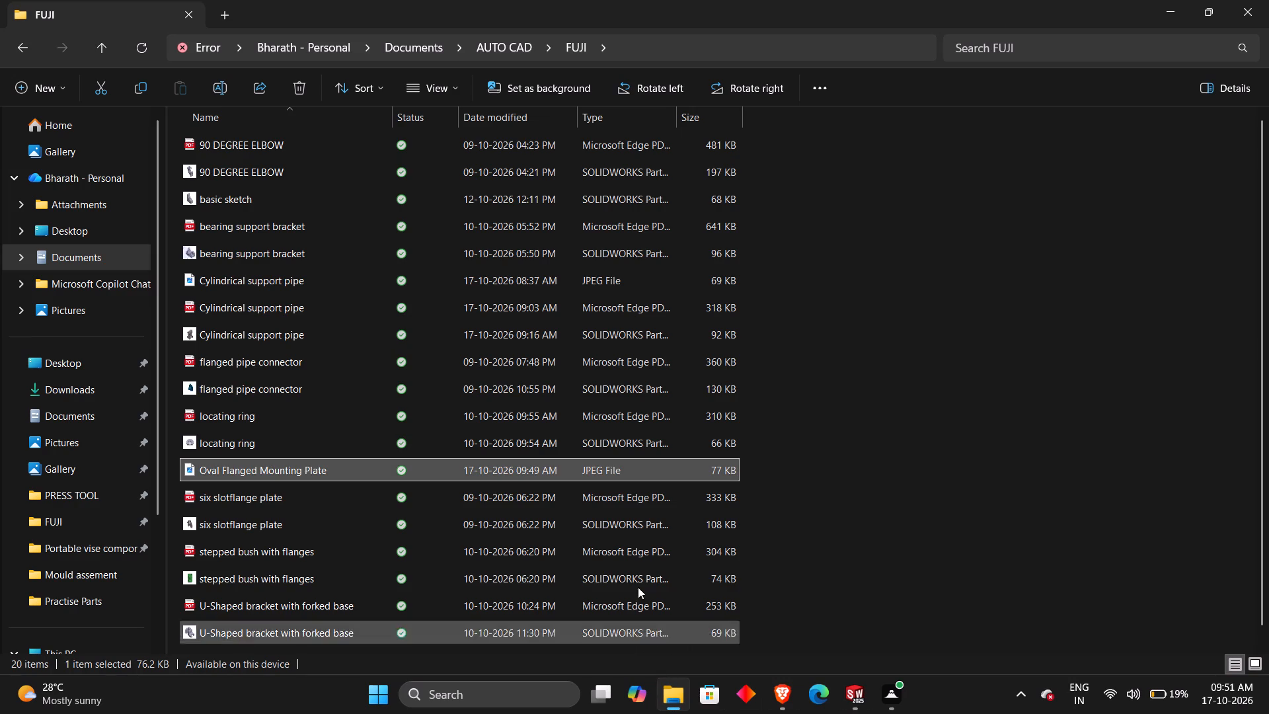
double_click(215, 464)
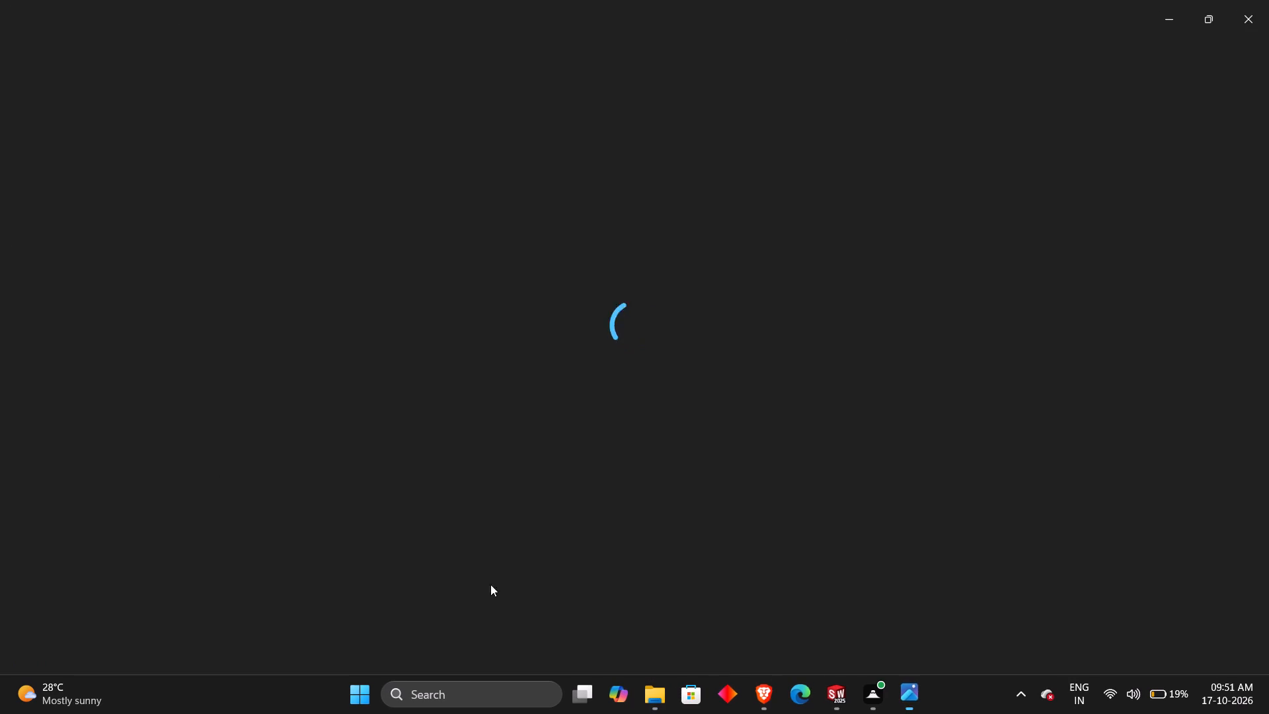
key(alt+Tab)
key(alt+Tab)
key(alt+Tab)
key(alt+Tab)
key(alt+Tab)
key(alt+Tab)
key(alt+Tab)
key(alt+Tab)
key(alt+Tab)
key(alt+Tab)
key(alt+Tab)
key(alt+Tab)
key(alt+Tab)
key(alt+Tab)
key(alt+Tab)
key(alt+Tab)
key(alt+Tab)
key(alt+Tab)
key(alt+Tab)
key(alt+Tab)
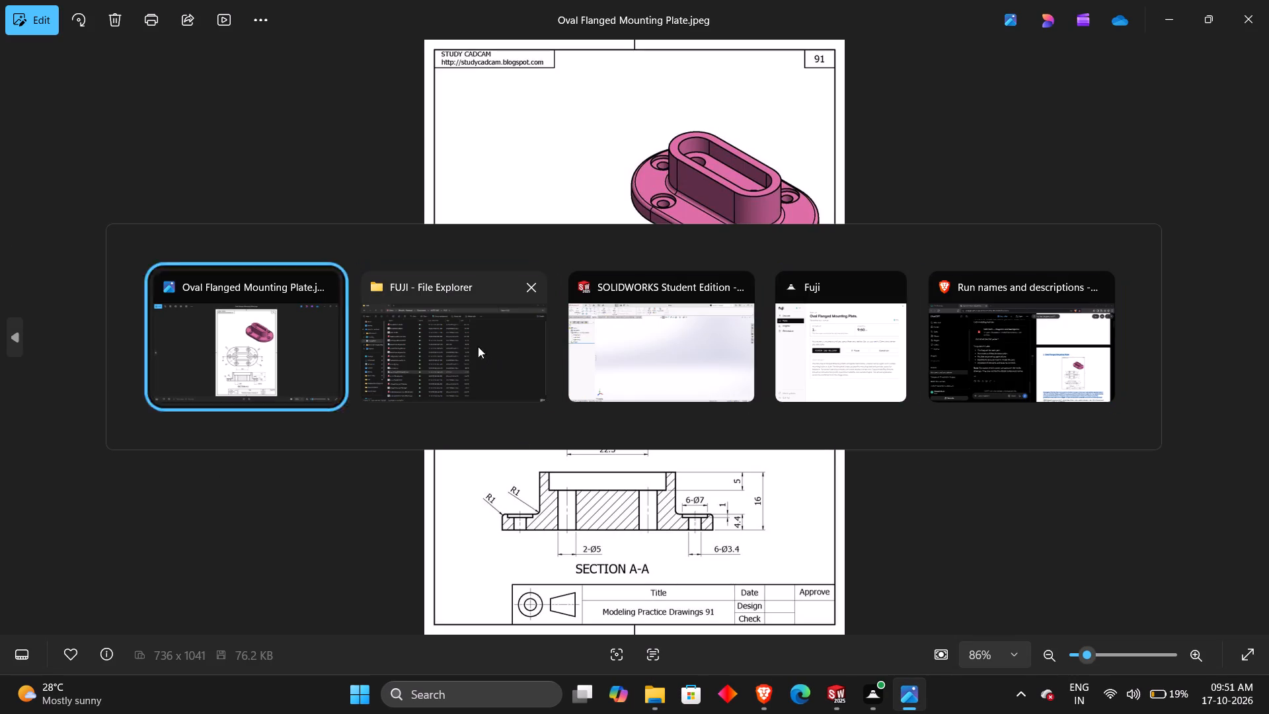
alt+click(522, 286)
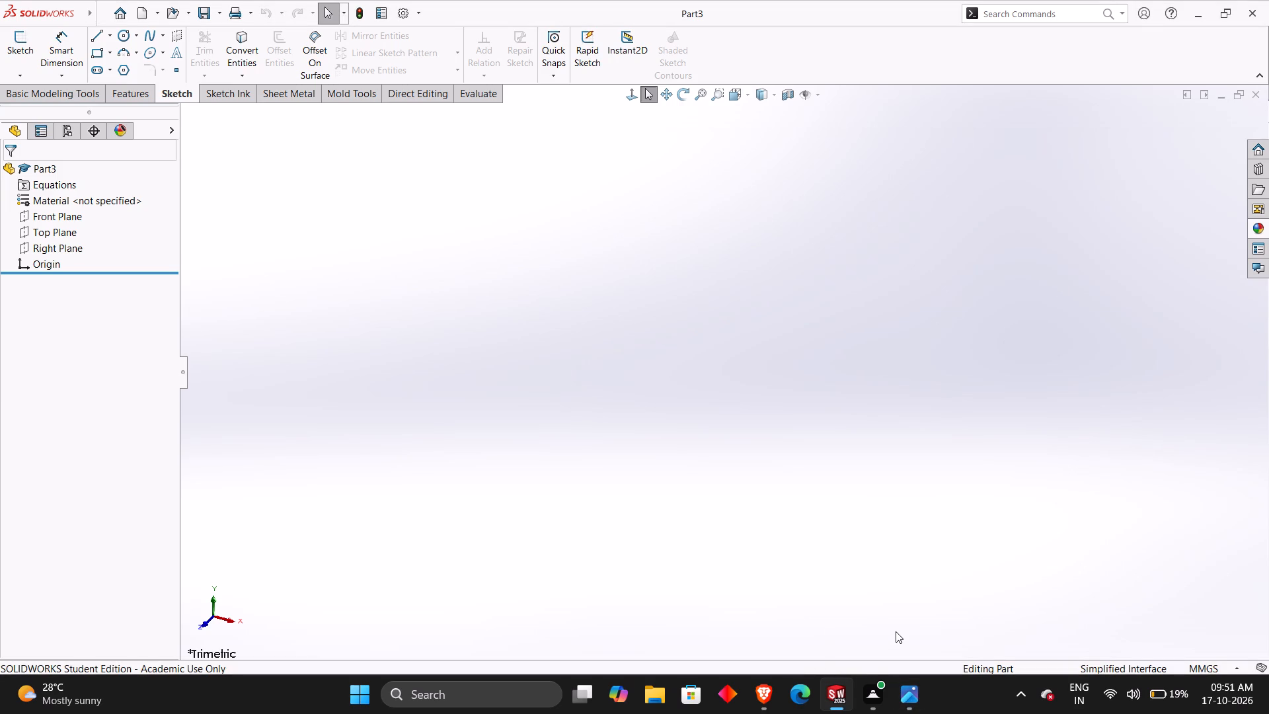
Check the plate's plan and section dimensions in the reference drawing, and start a sketch on the Top Plane in SOLIDWORKS.
key(alt+Tab)
scroll(666, 455, down, 4)
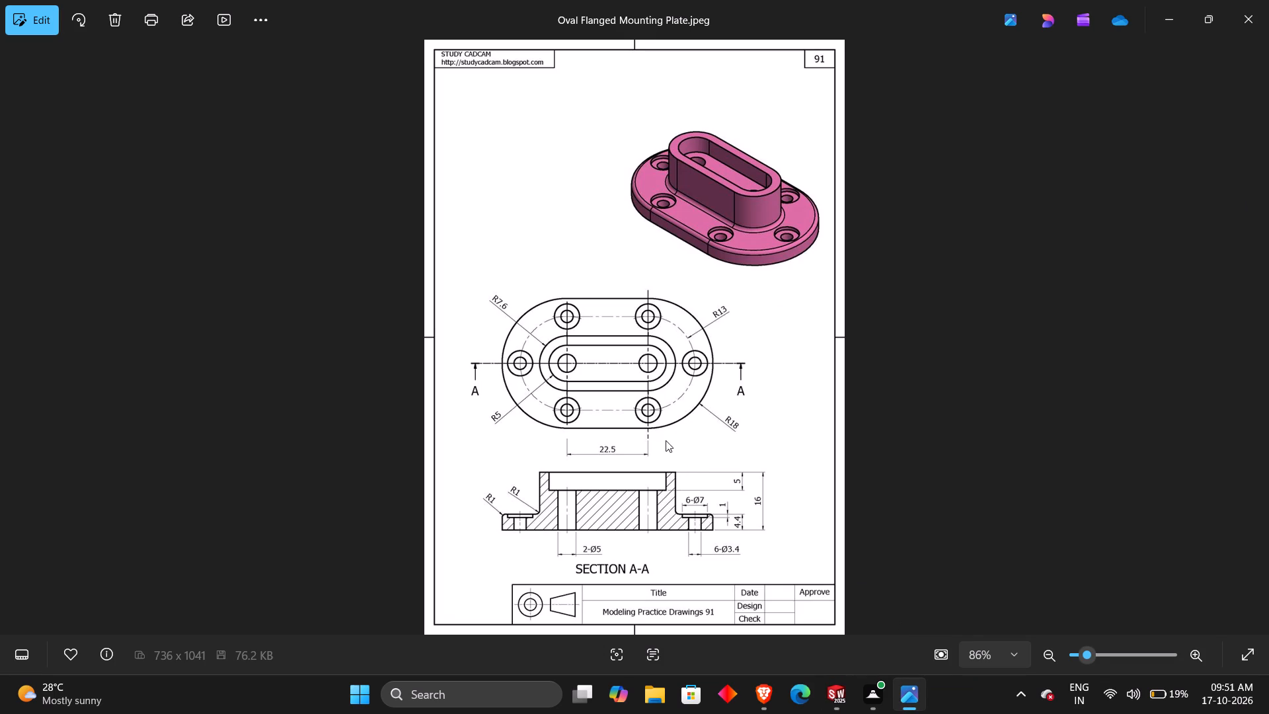
scroll(666, 440, up, 8)
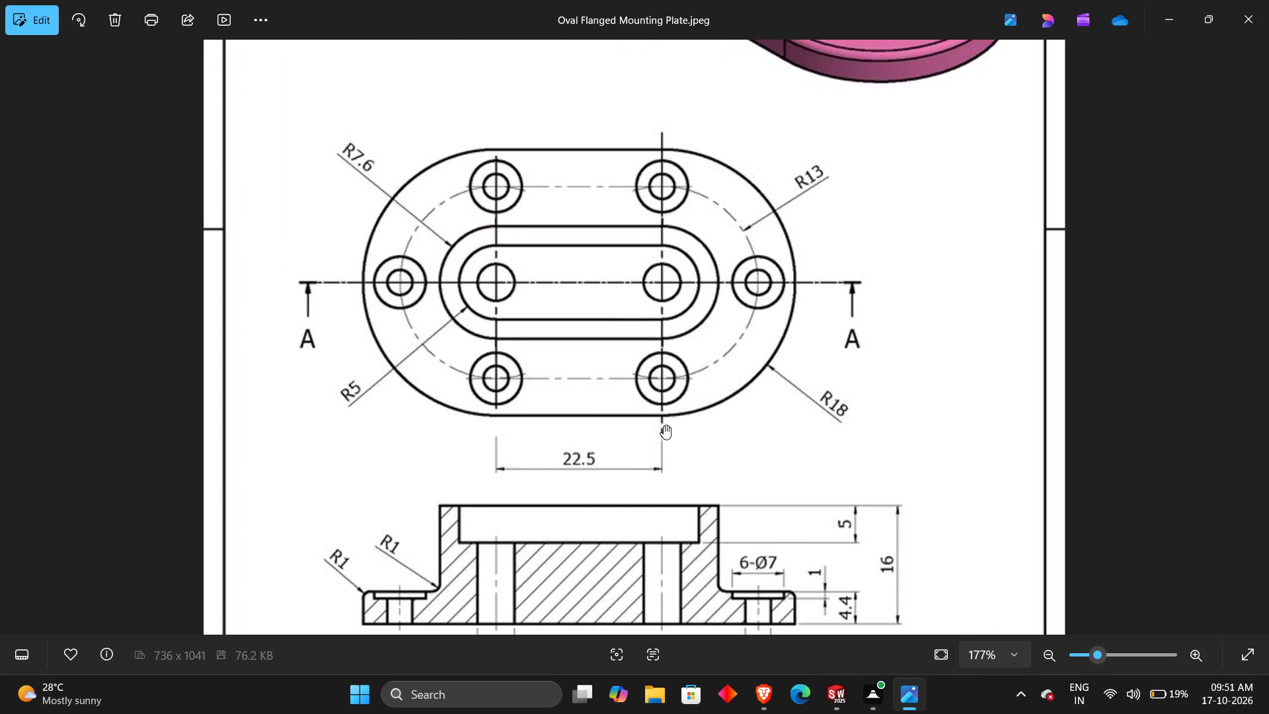
key(alt+Tab)
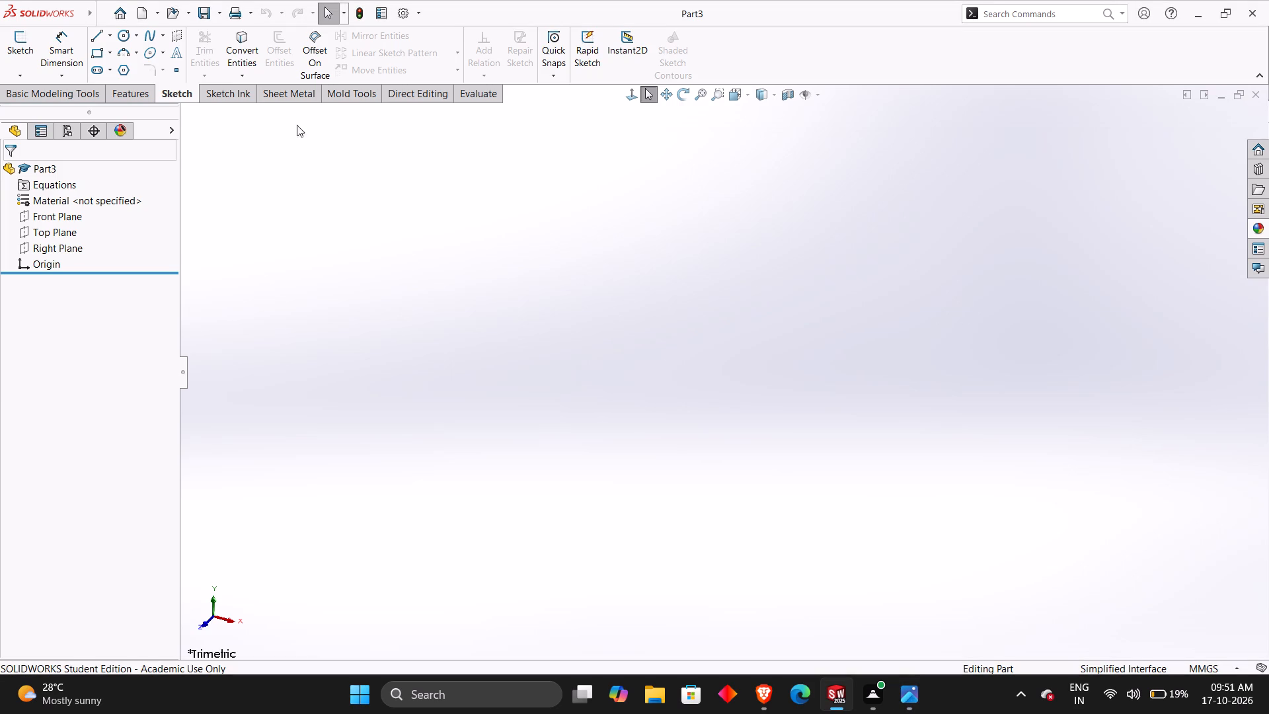
click(21, 74)
click(21, 50)
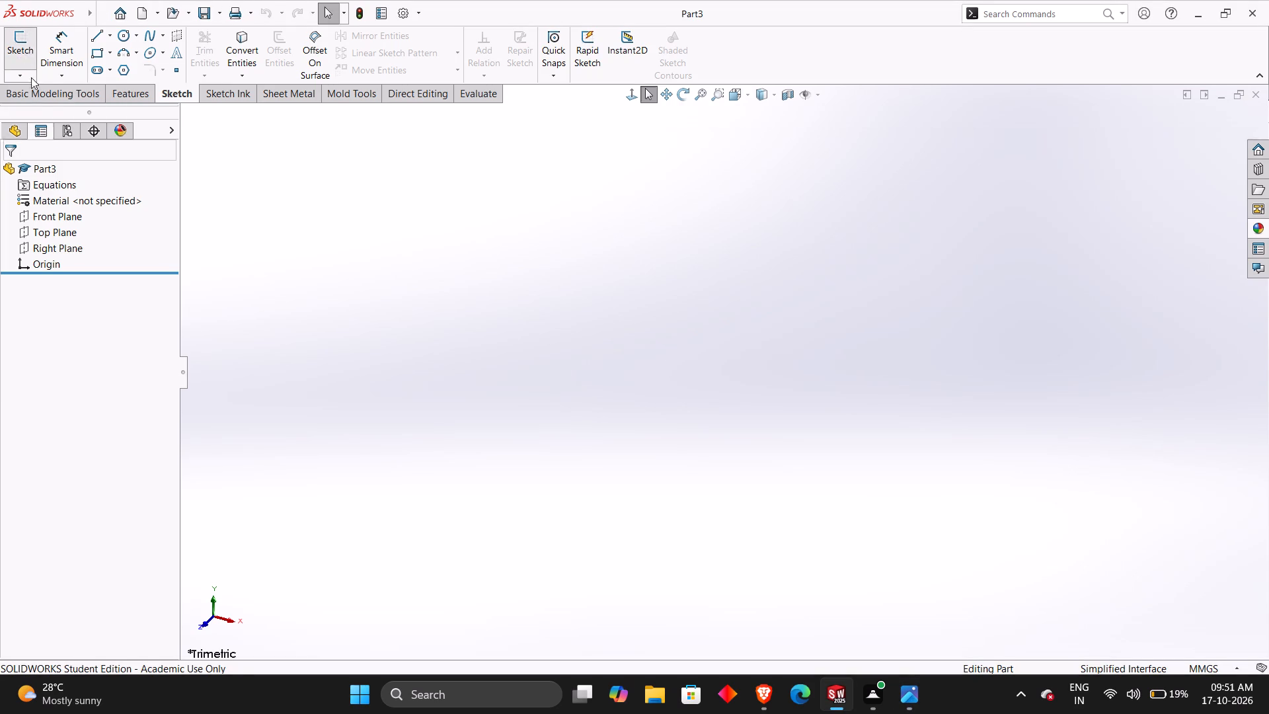
click(473, 380)
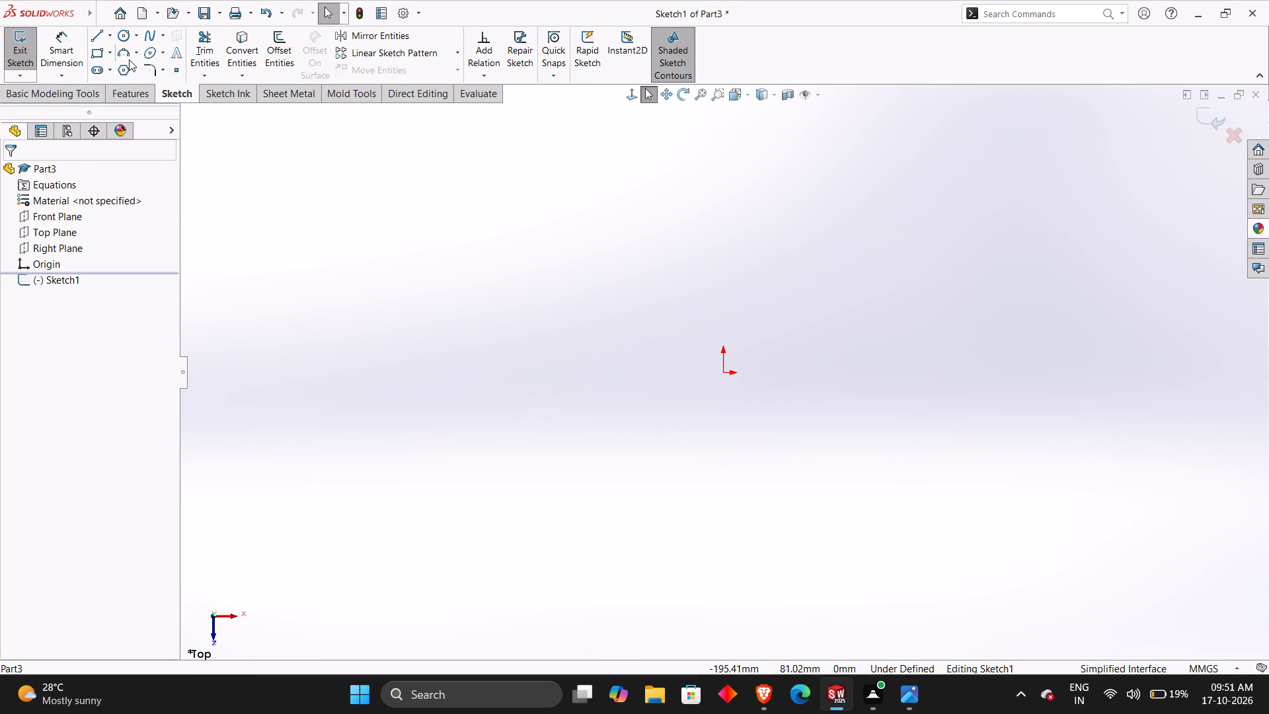
Sketch a horizontal straight slot from the origin, about 61 mm between arc centres and about 48 mm wide.
click(112, 71)
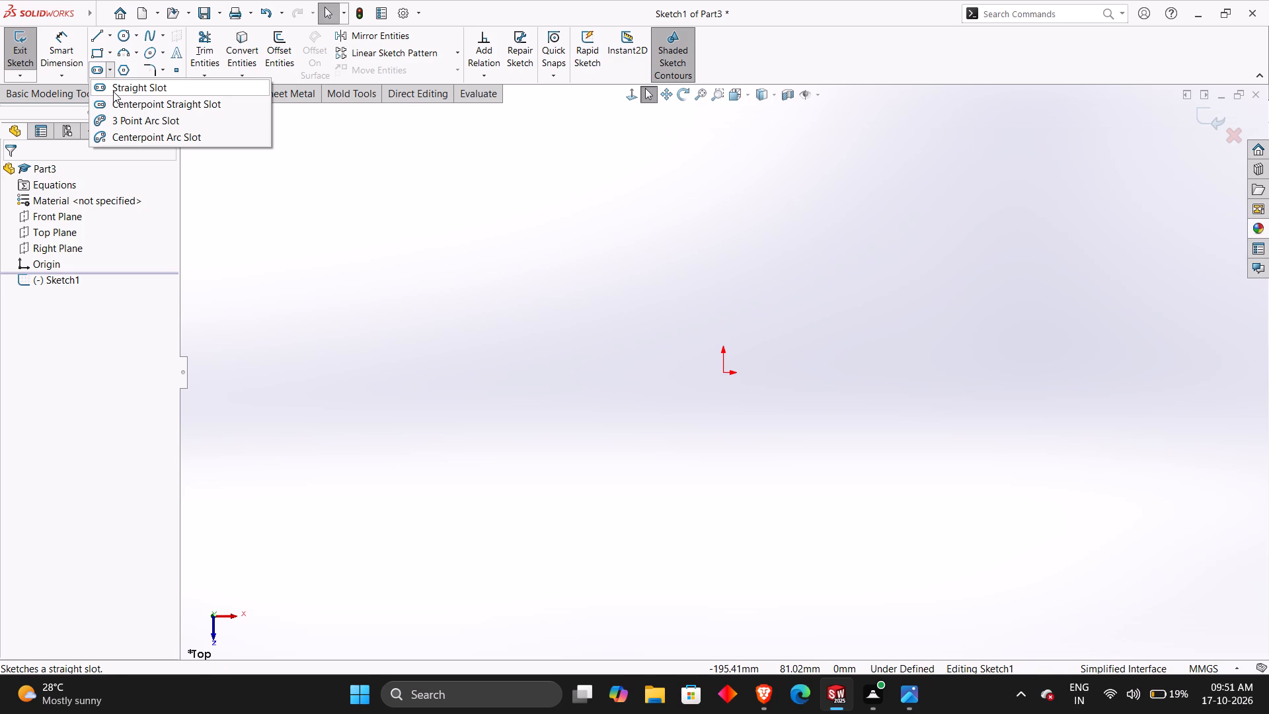
click(113, 91)
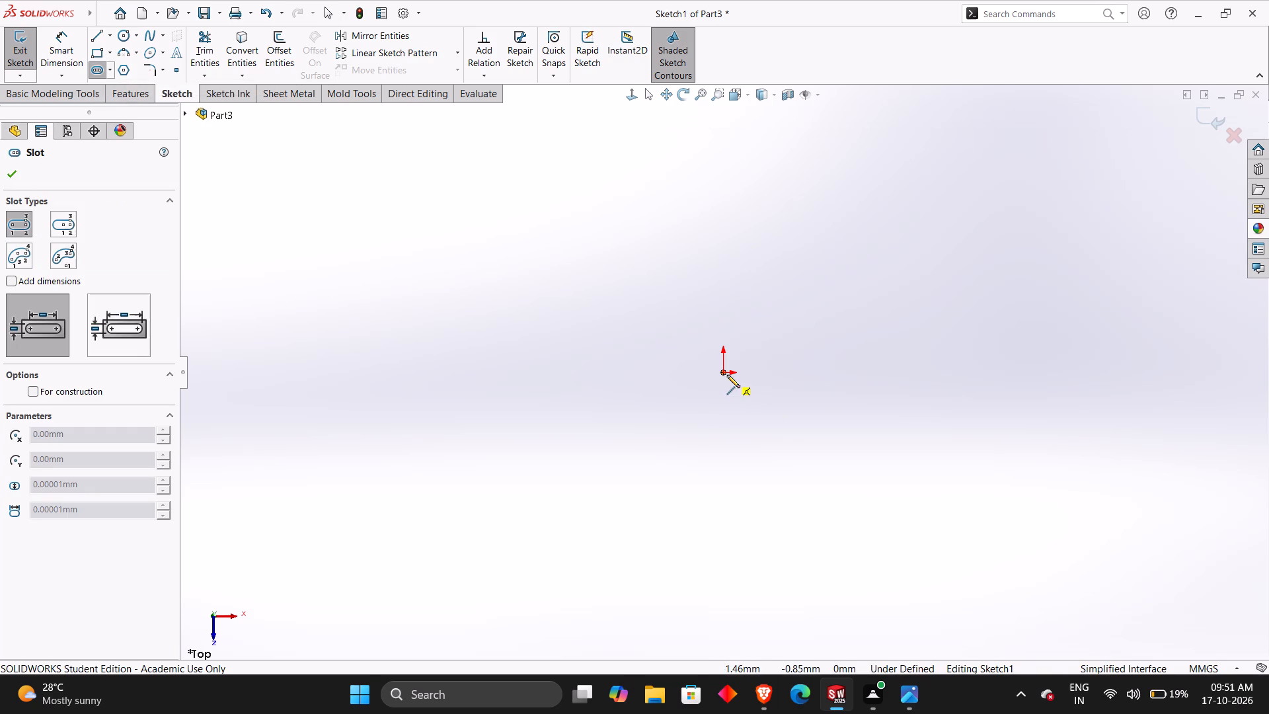
click(727, 375)
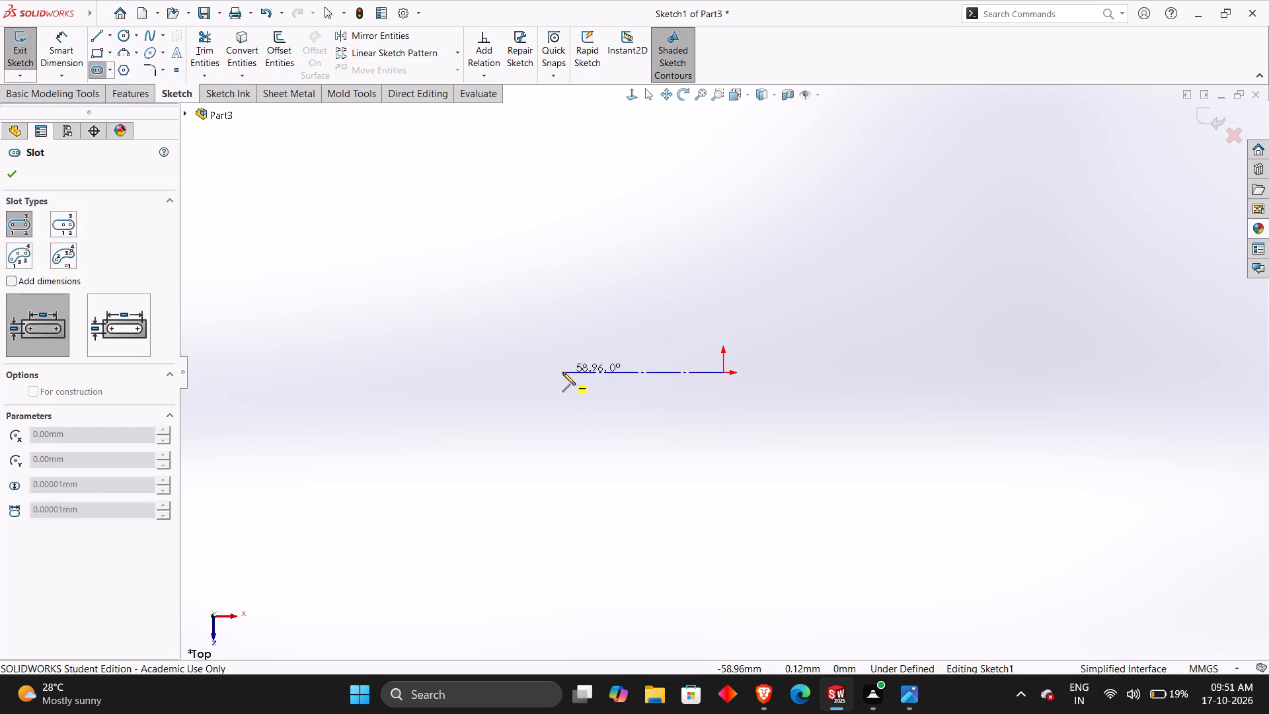
click(558, 370)
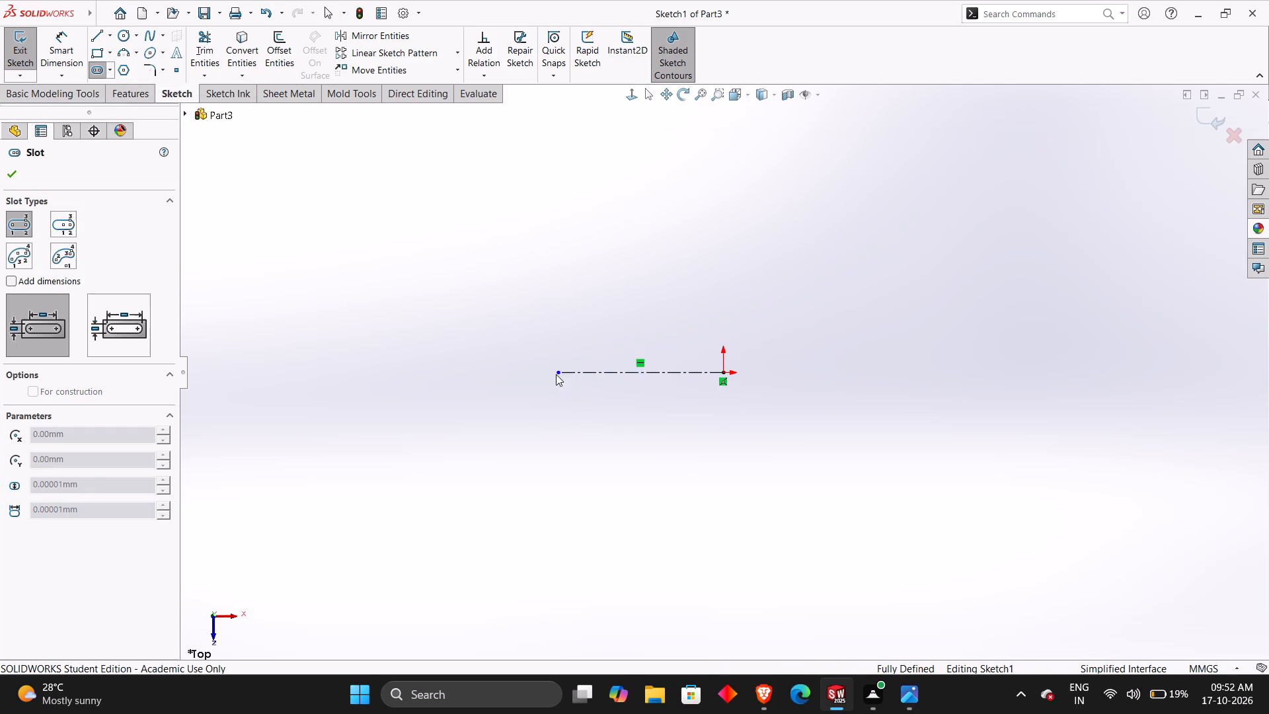
click(555, 438)
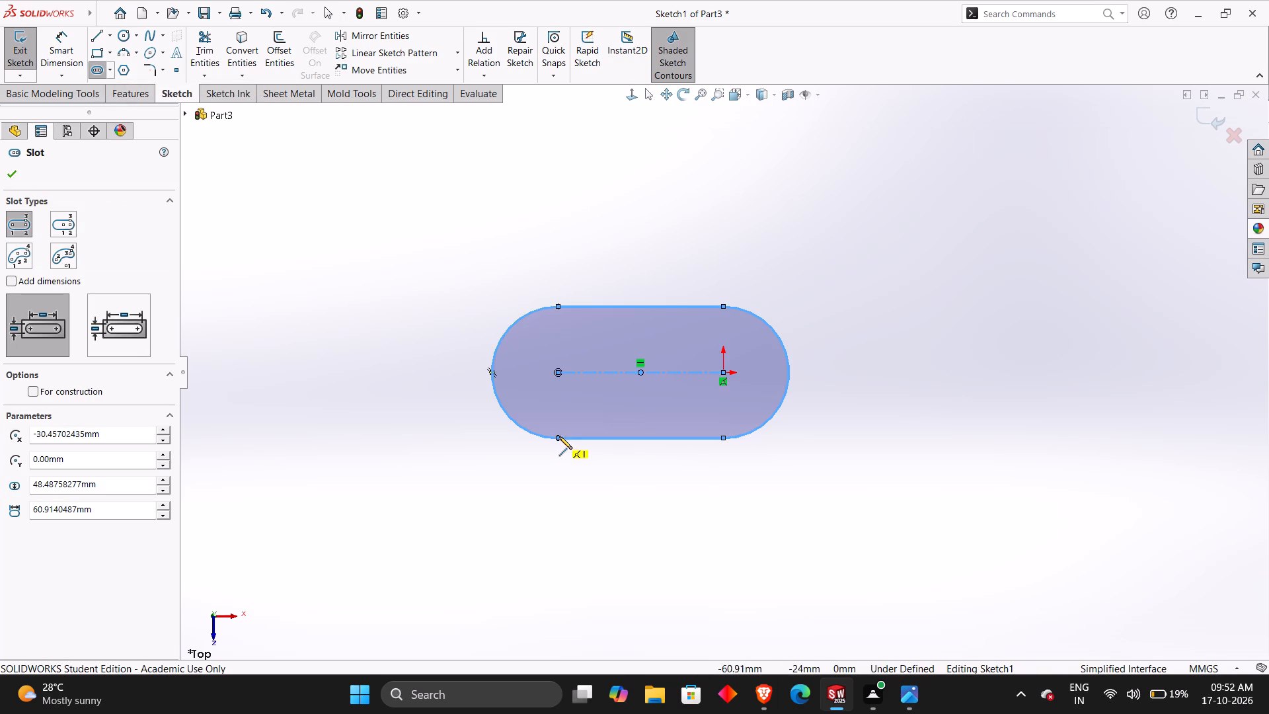
key(Escape)
key(Escape)
key(Escape)
Delete the coincident relation tying the slot's arc centre to the origin.
click(725, 382)
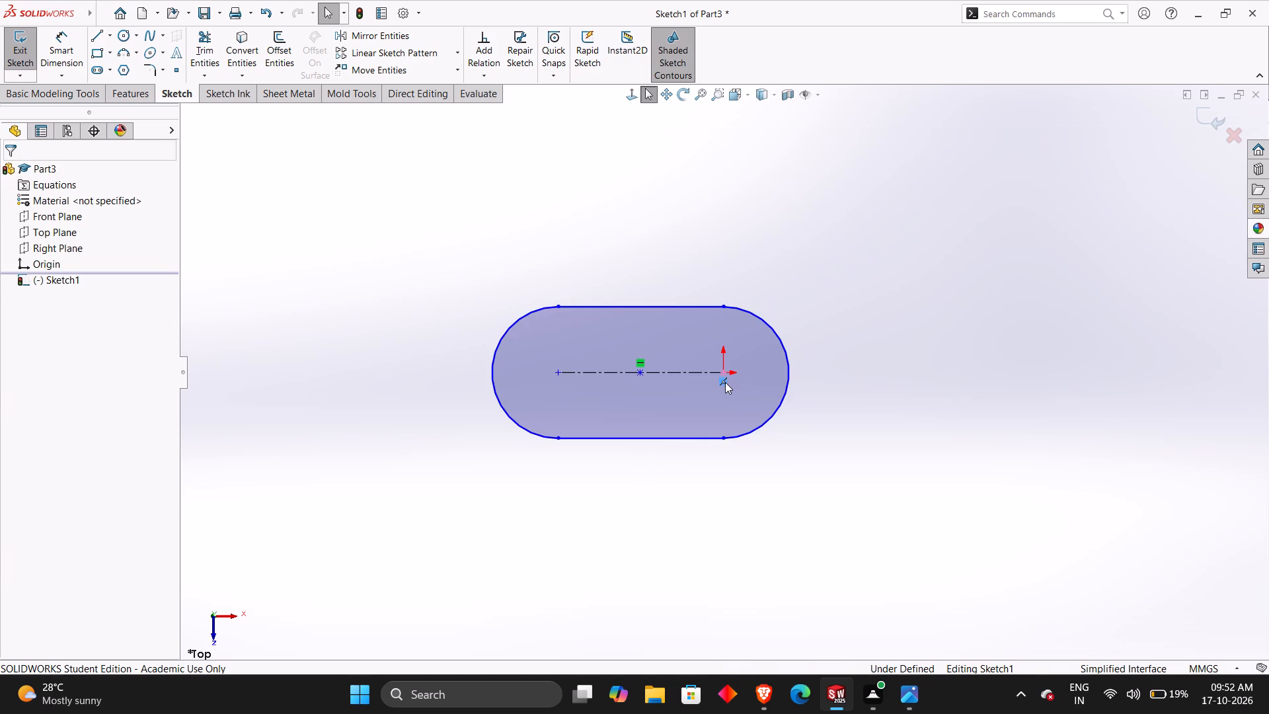
key(Delete)
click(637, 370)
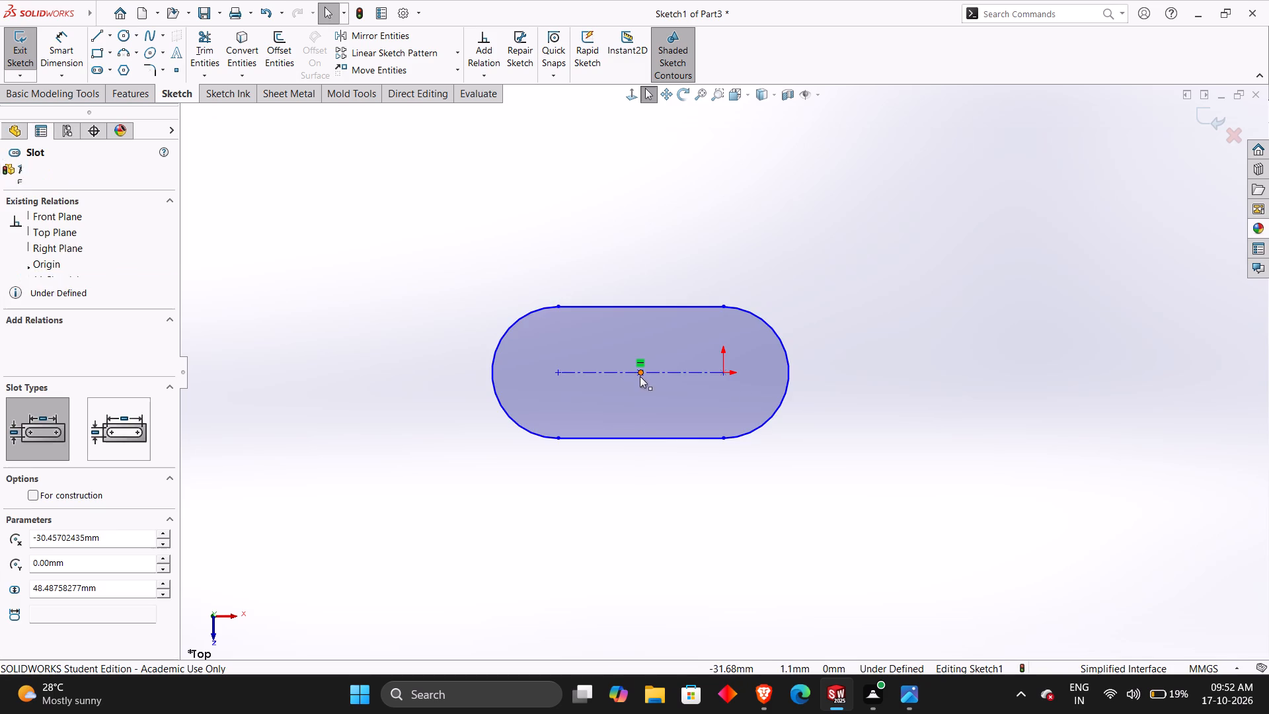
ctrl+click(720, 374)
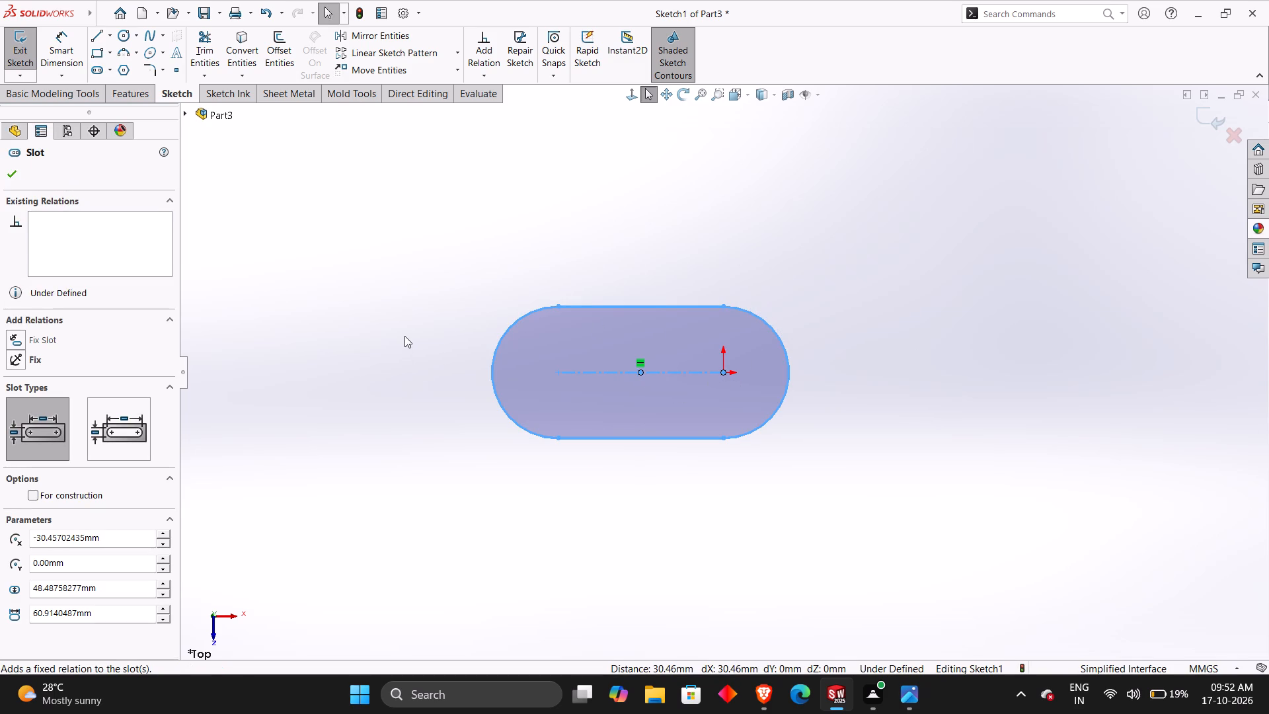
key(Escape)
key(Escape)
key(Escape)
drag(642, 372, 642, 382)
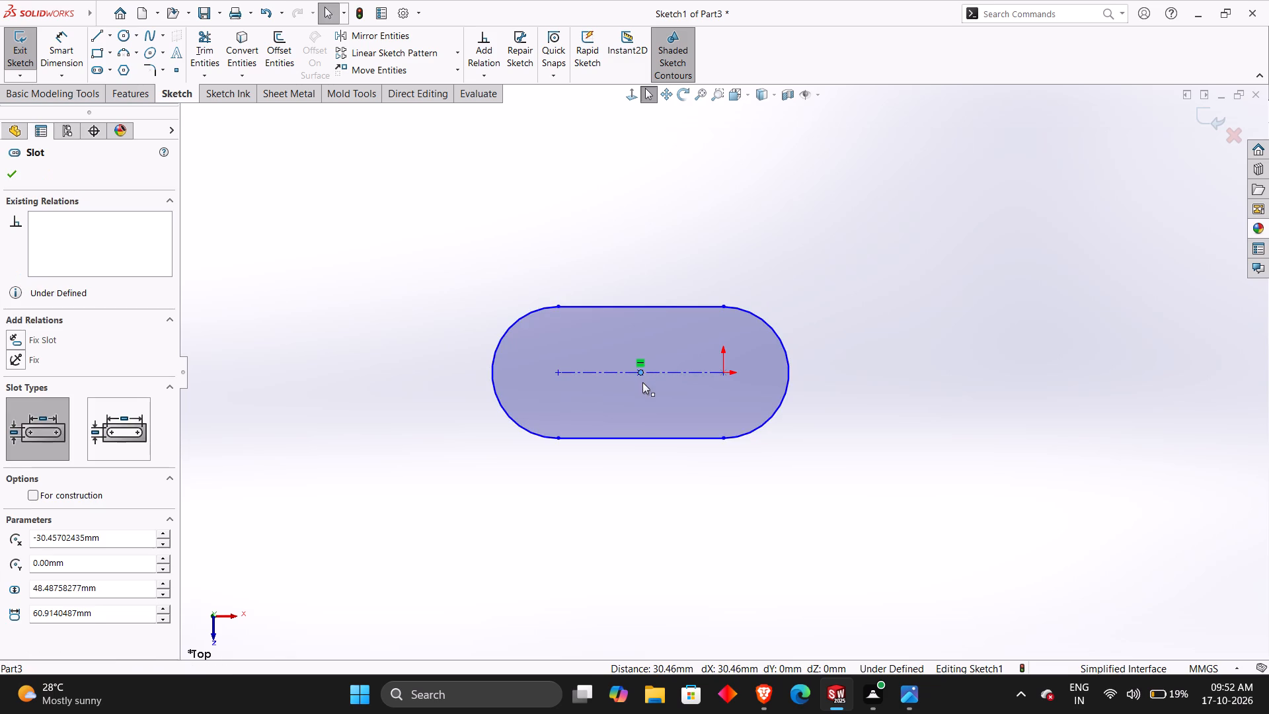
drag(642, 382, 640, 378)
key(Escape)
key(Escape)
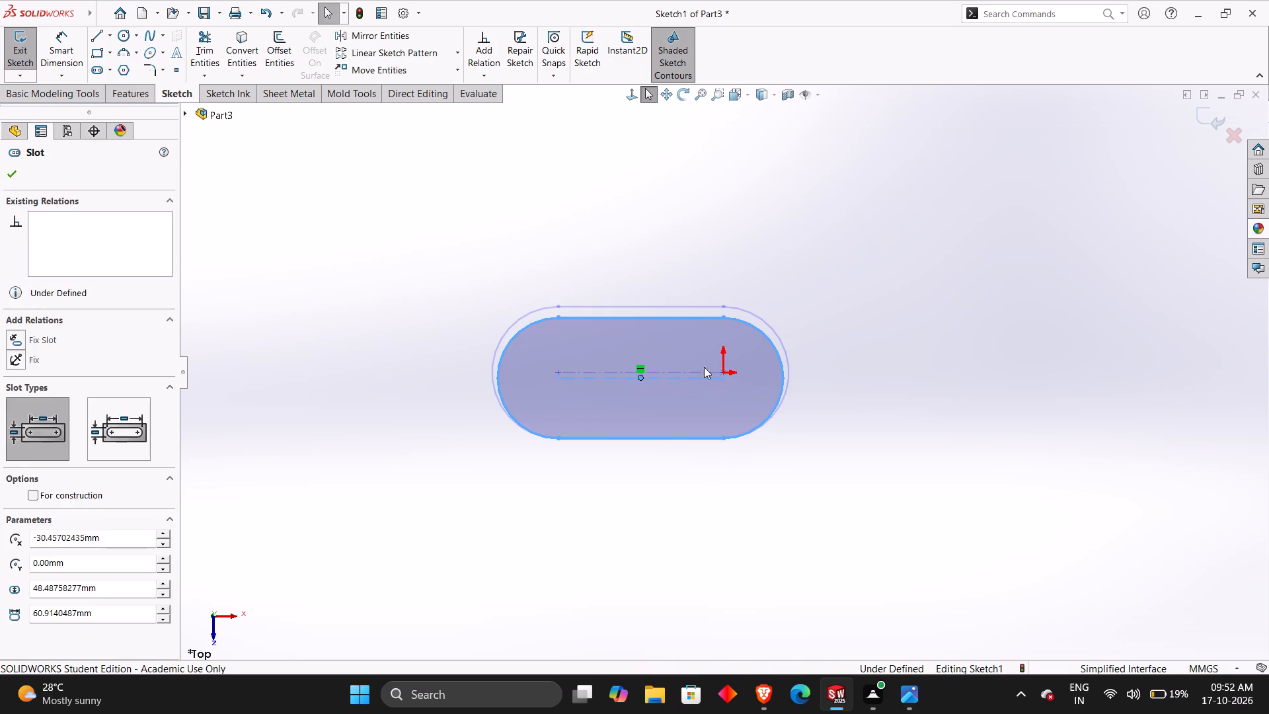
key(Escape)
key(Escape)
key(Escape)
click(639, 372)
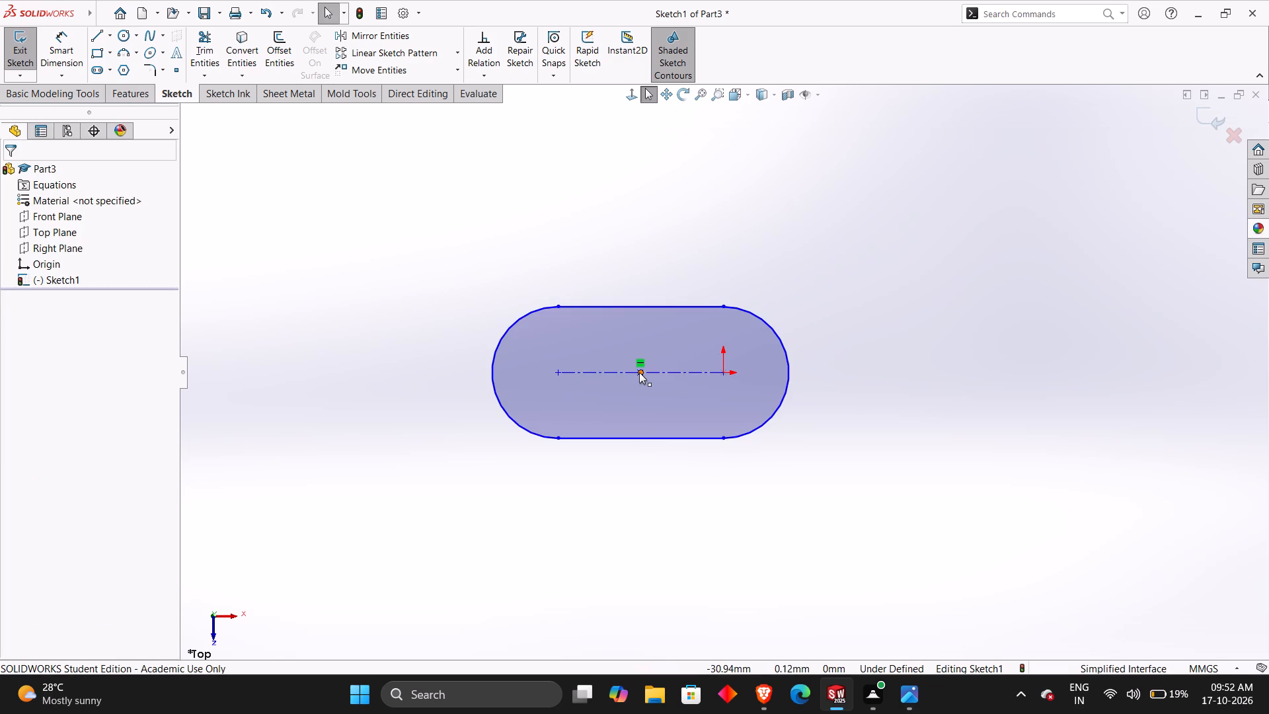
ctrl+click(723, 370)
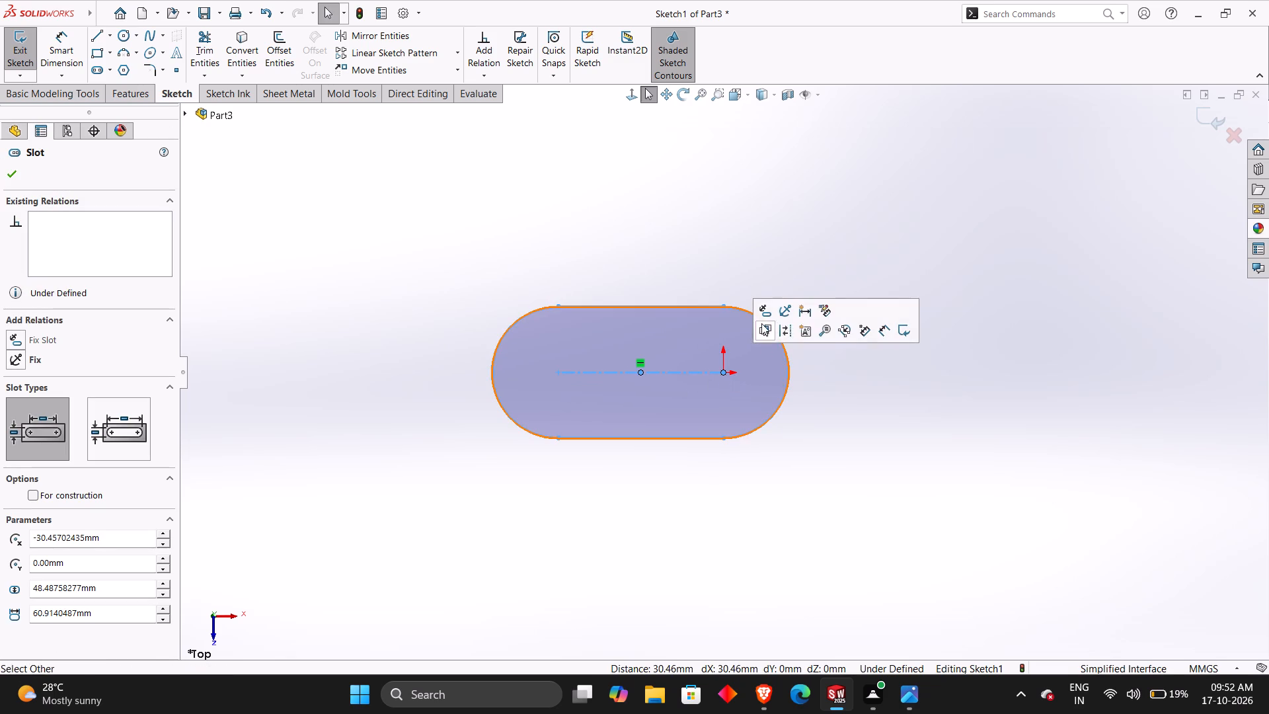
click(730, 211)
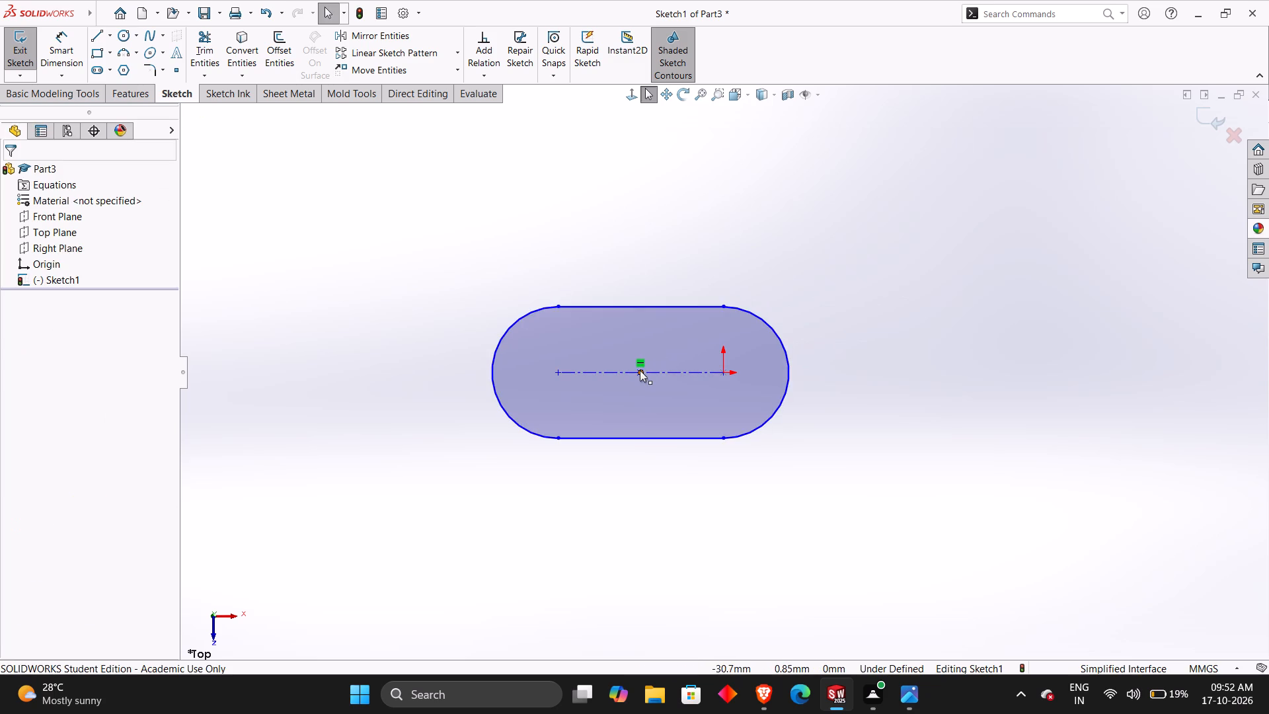
Move the slot's midpoint to about X -31 mm, Y -9 mm, reshaping the slot to about 30 mm wide.
drag(640, 370, 638, 397)
key(Escape)
key(Escape)
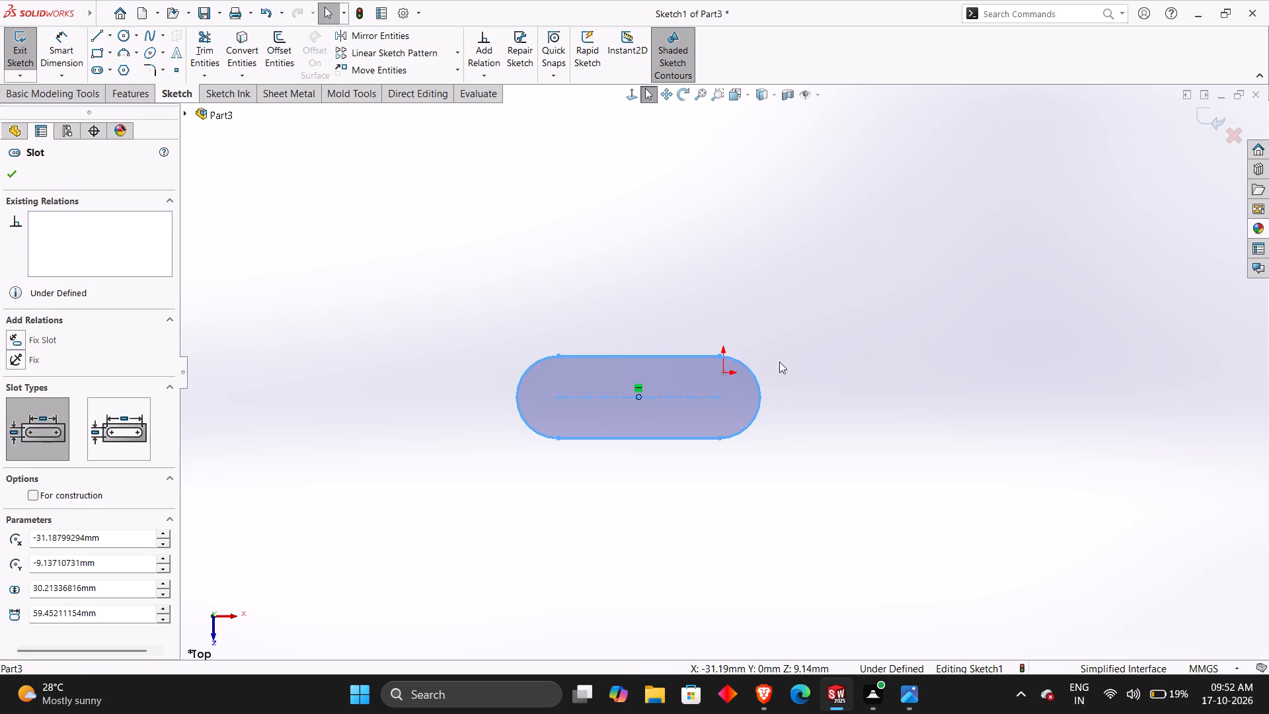
key(Escape)
Make the slot's midpoint coincident with the origin.
click(725, 372)
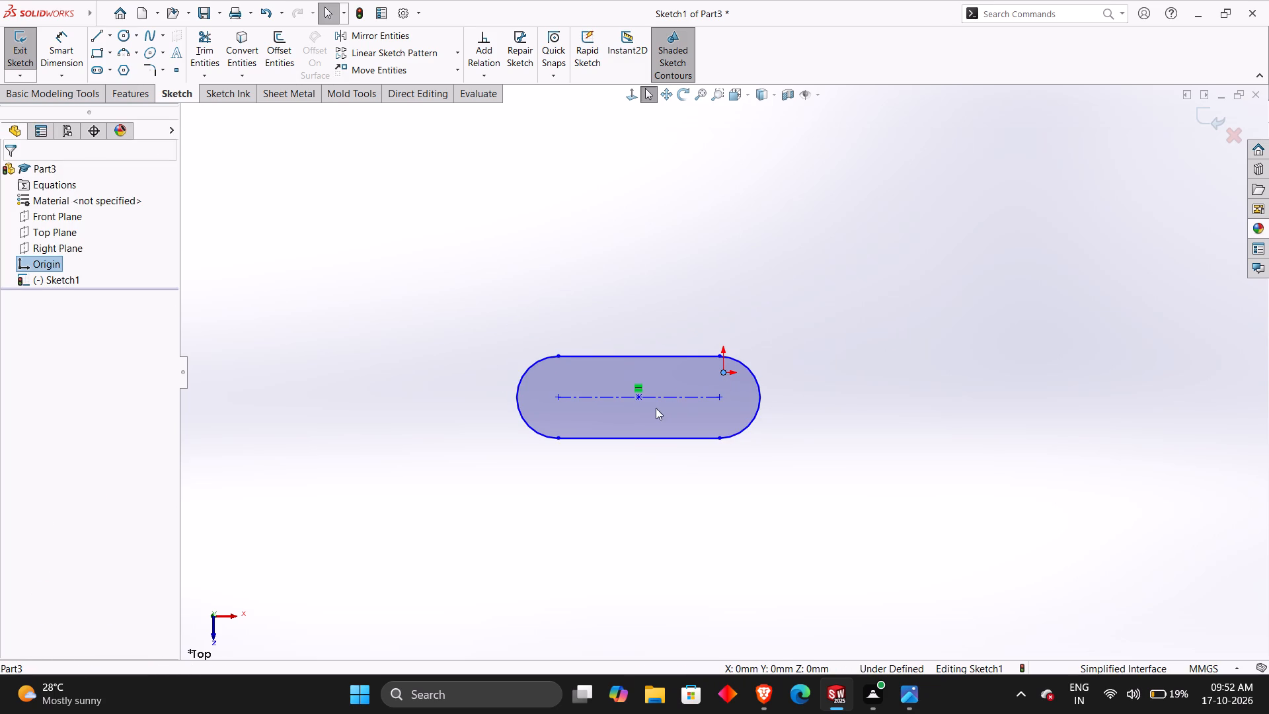
ctrl+click(638, 394)
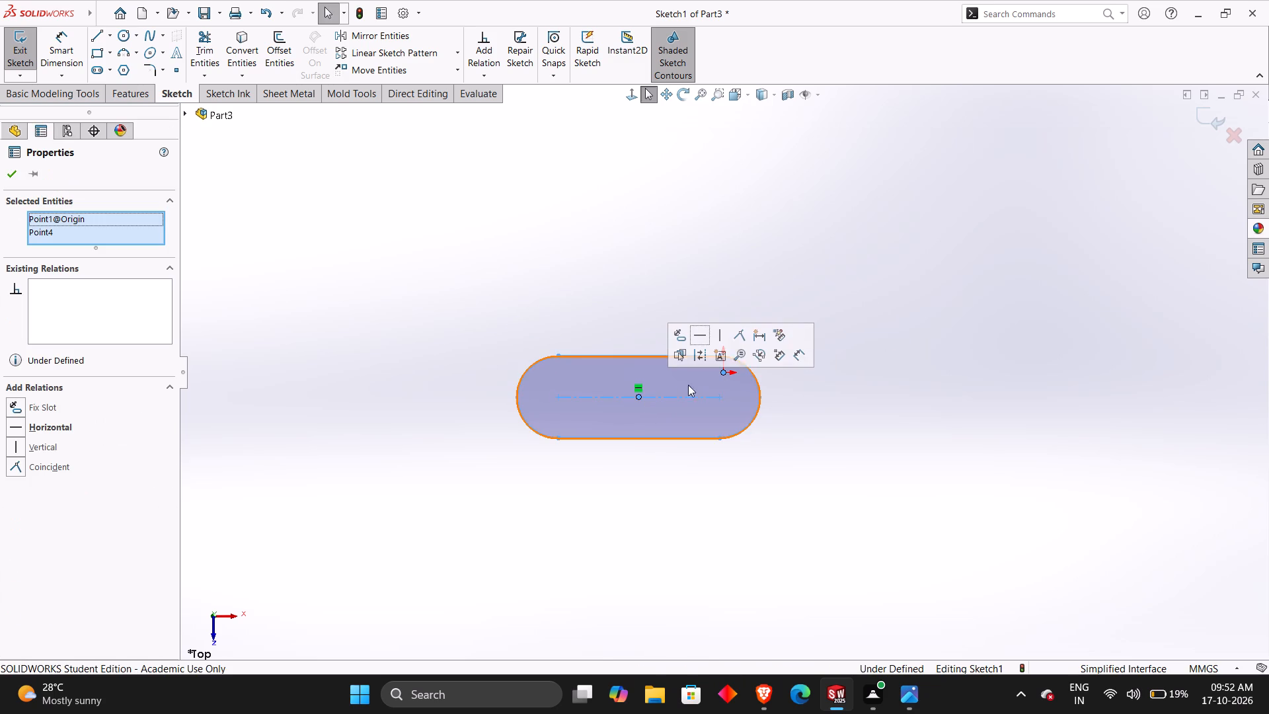
click(738, 337)
click(633, 214)
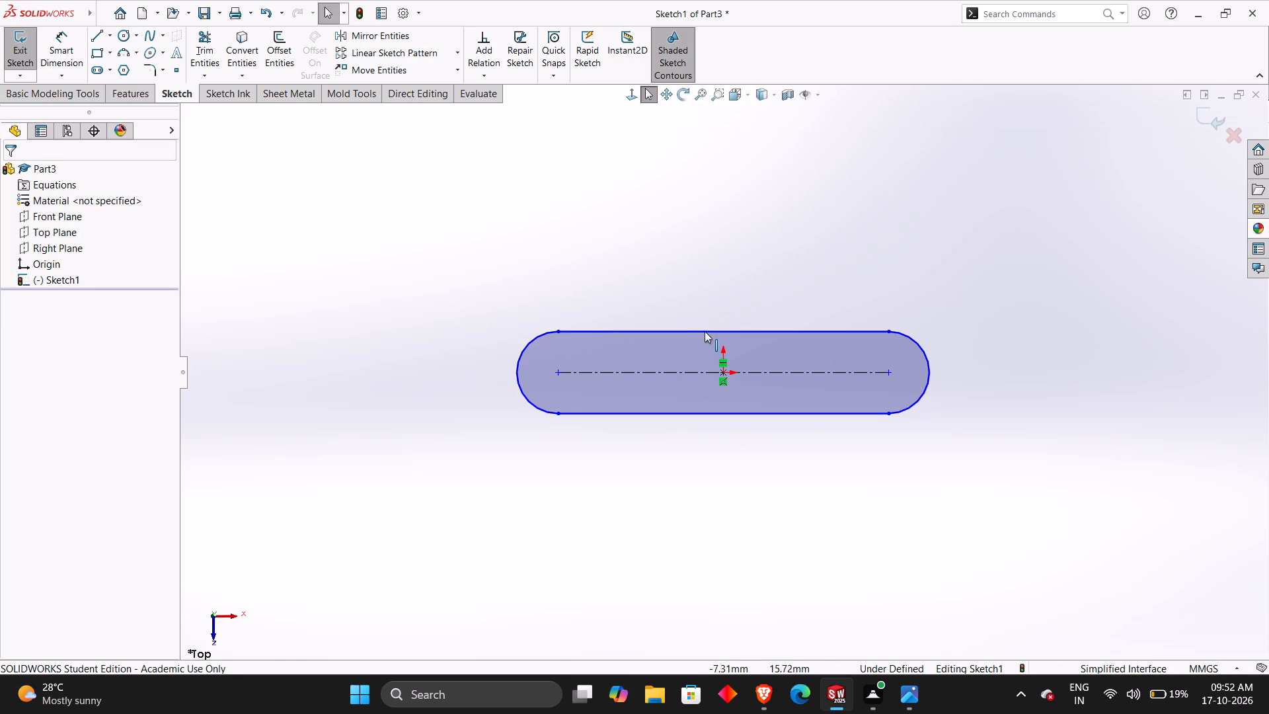
Add an infinite-length horizontal construction line through the origin.
key(alt+Tab)
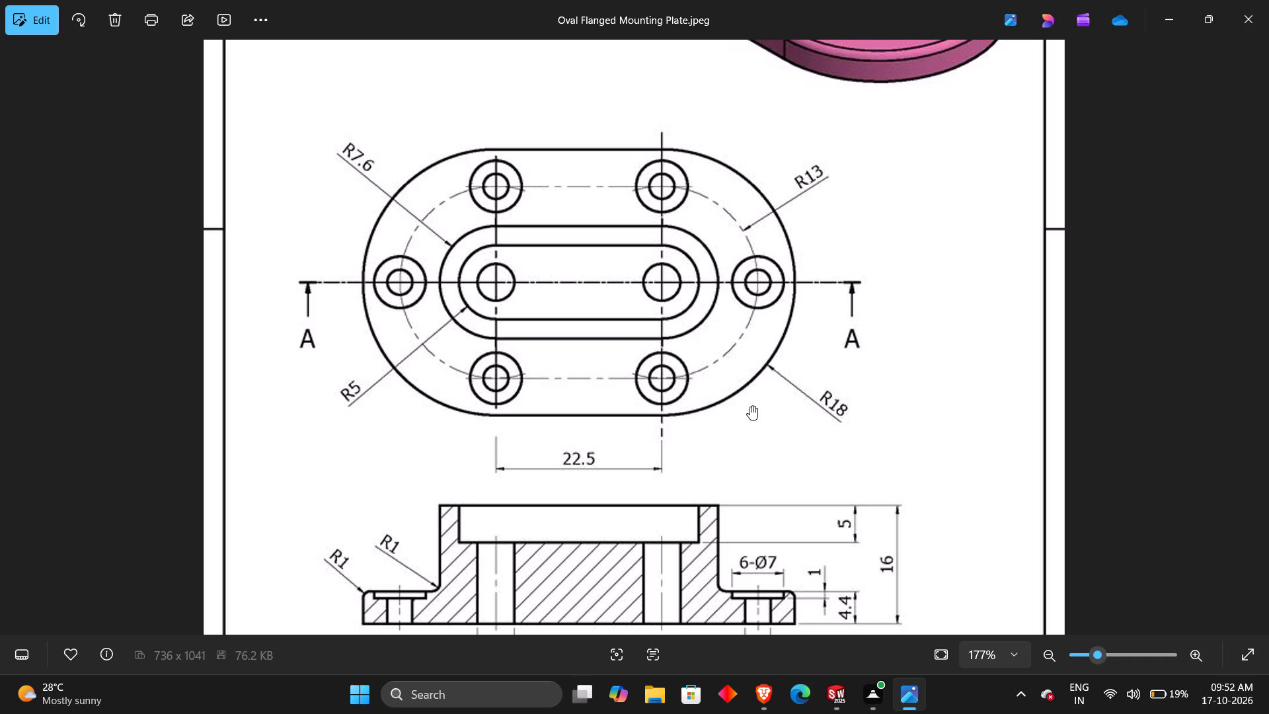
key(alt+Tab)
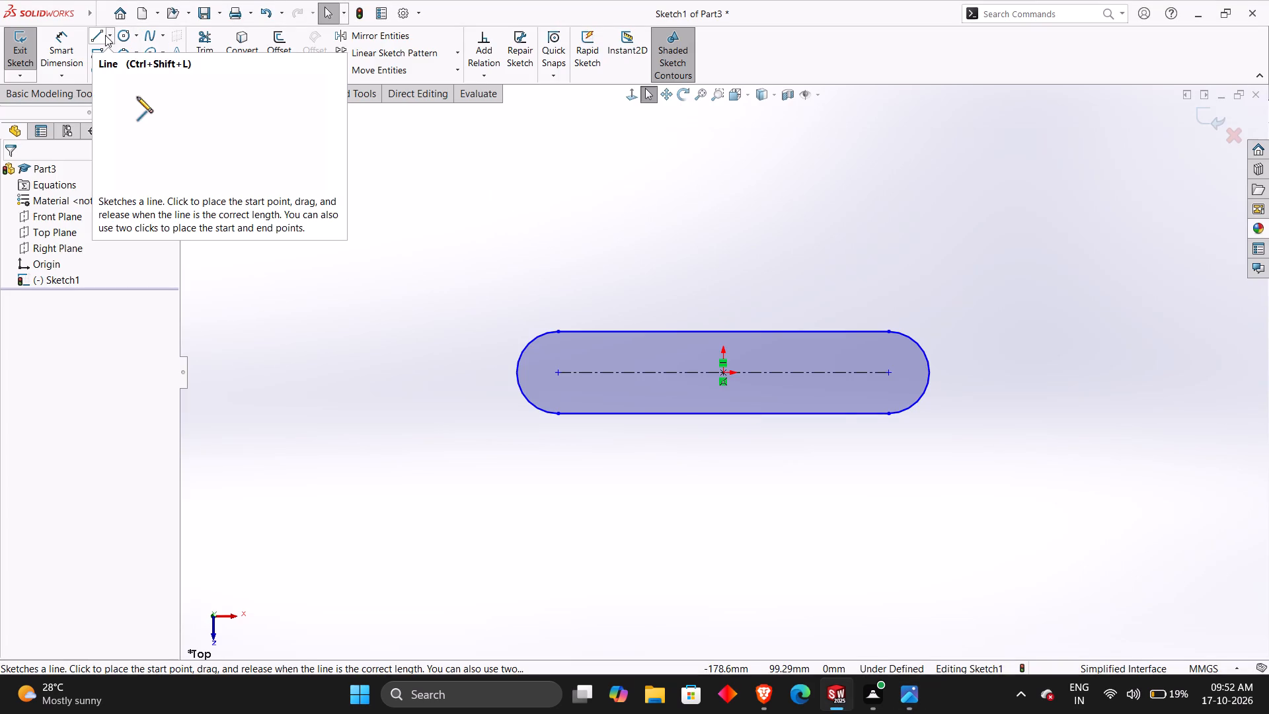
click(107, 38)
click(129, 74)
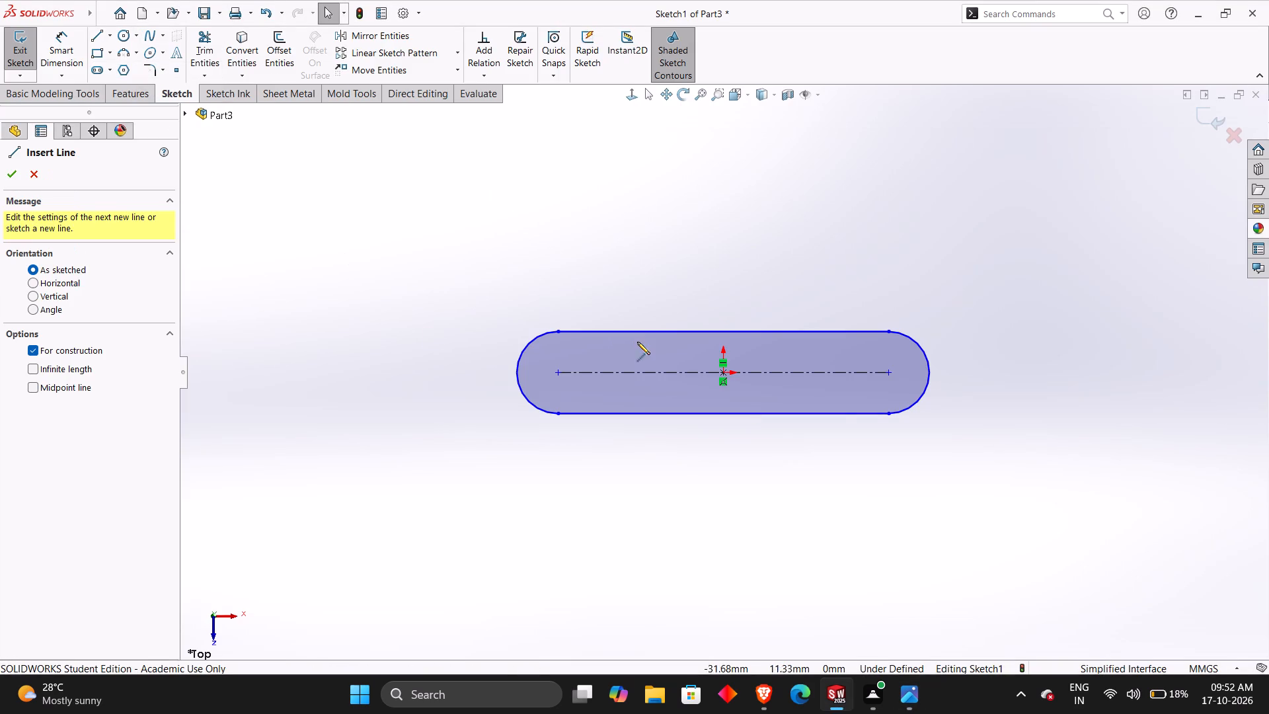
click(48, 282)
click(44, 372)
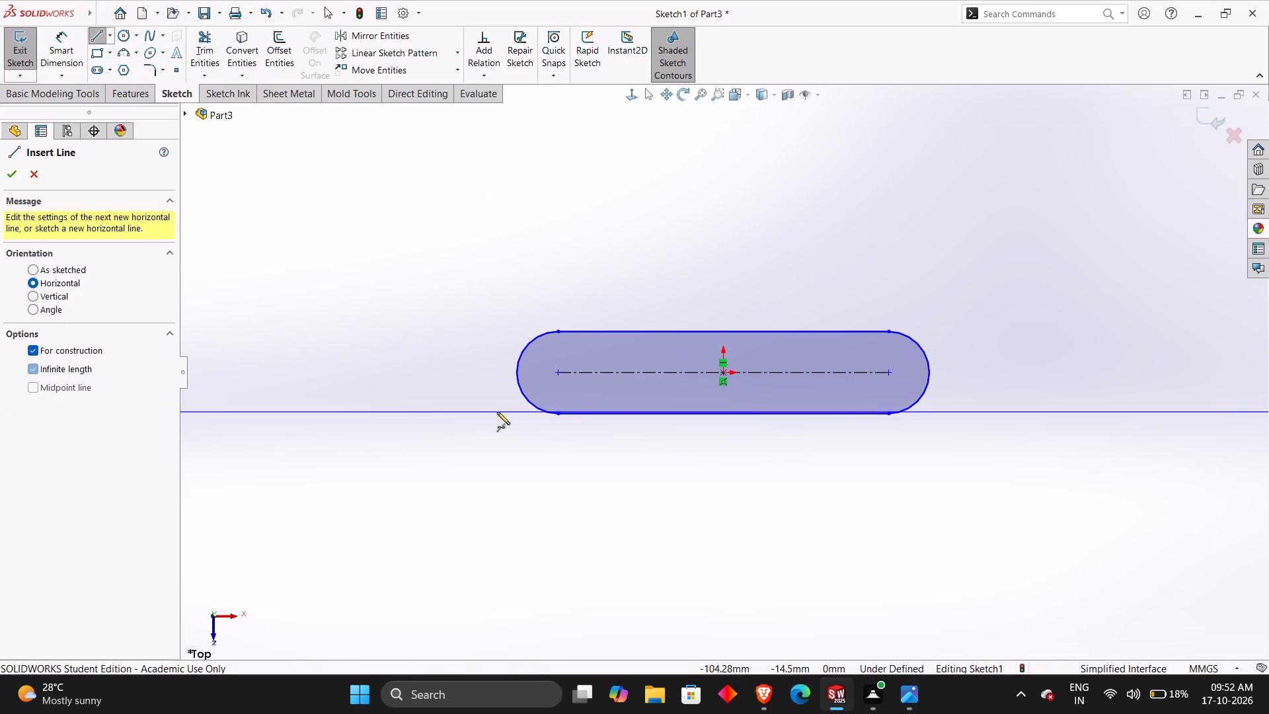
click(724, 372)
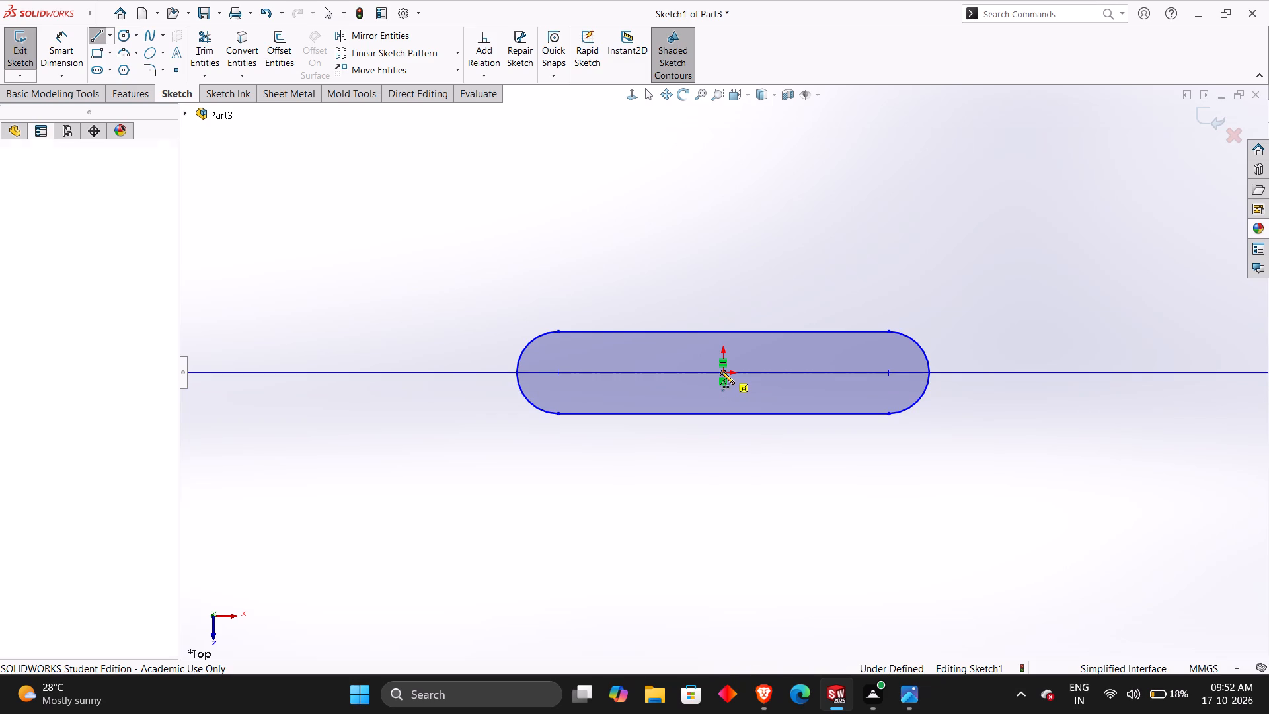
click(9, 182)
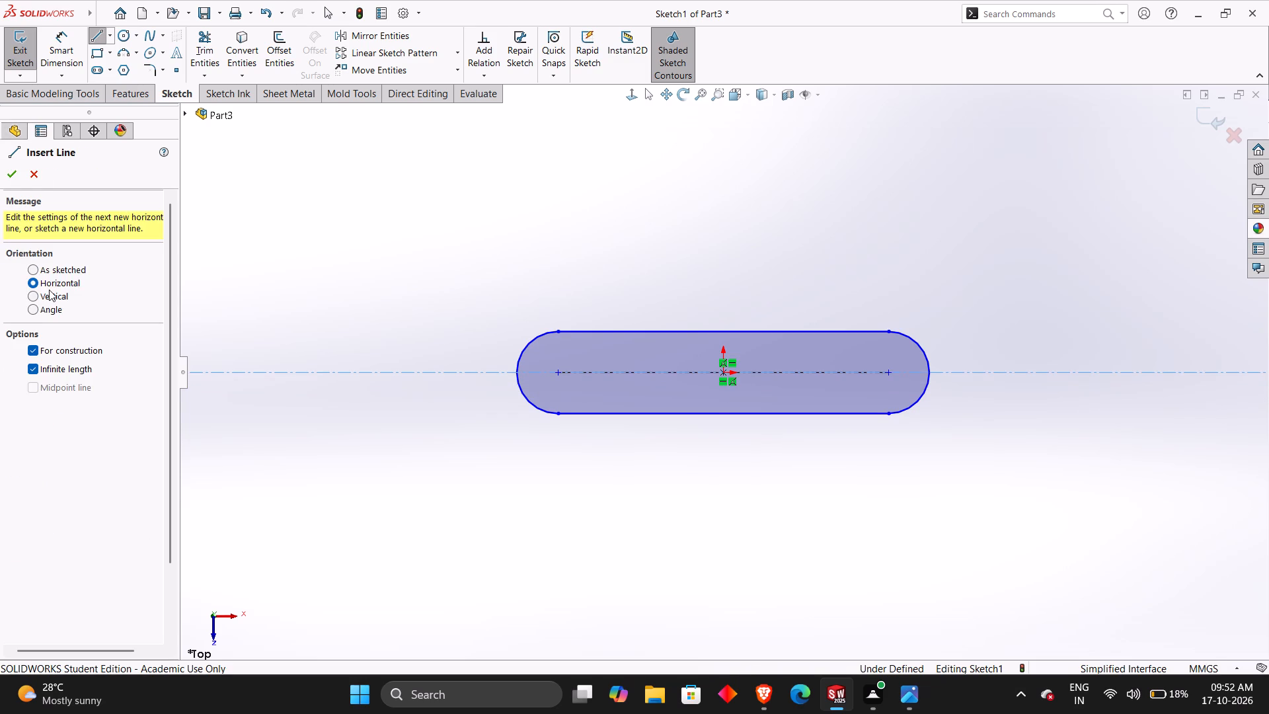
Add an infinite-length vertical construction line through the origin.
click(49, 290)
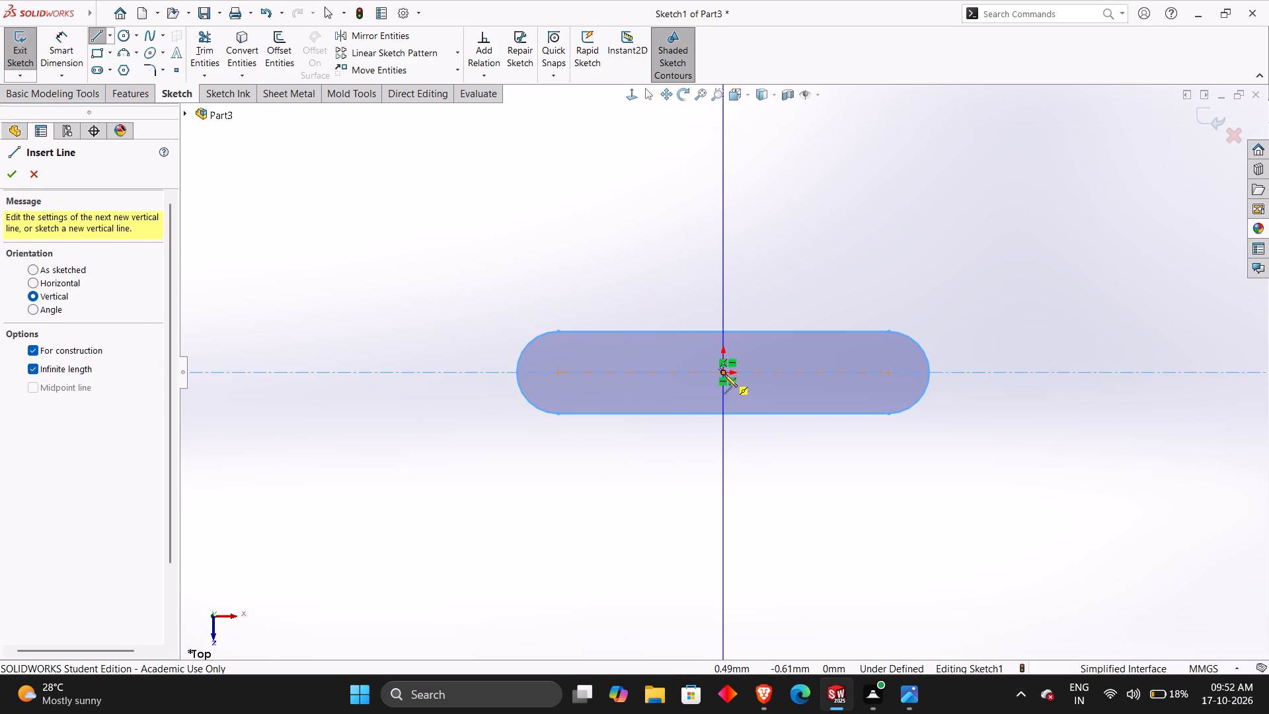
click(724, 374)
key(Escape)
key(Escape)
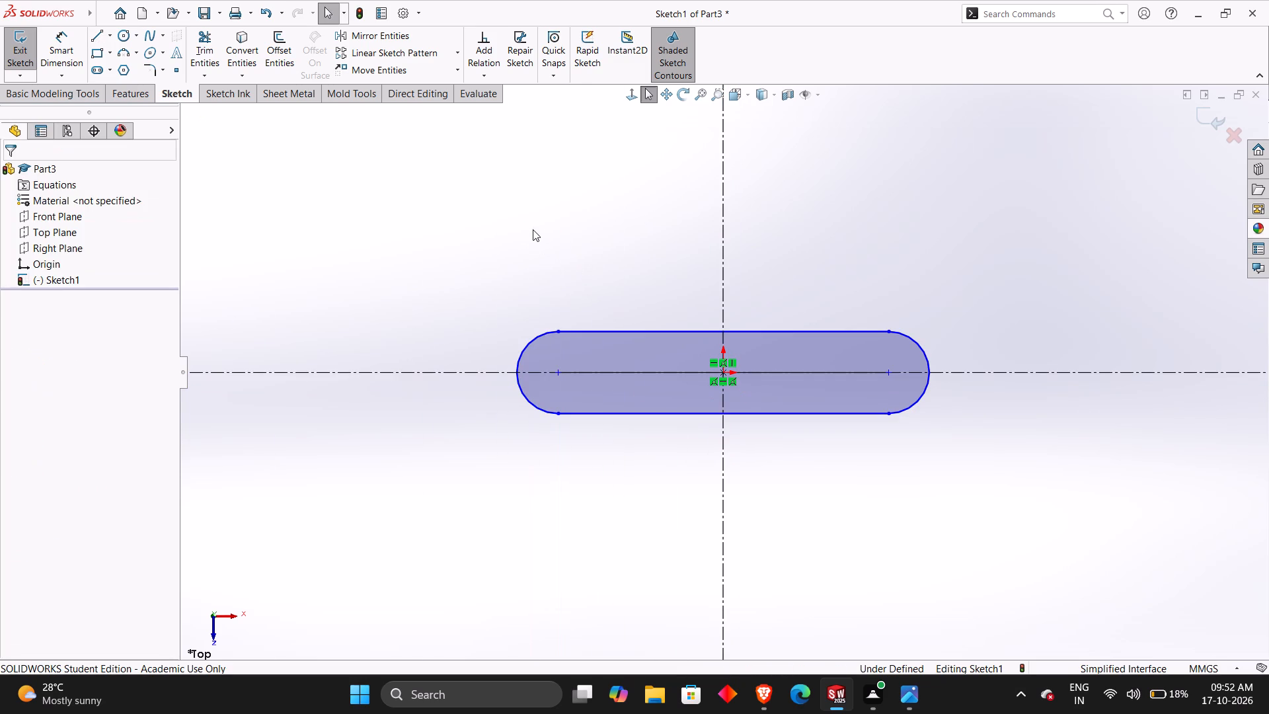
key(Escape)
key(Escape)
key(Escape)
key(Escape)
key(Escape)
Dimension the distance between the slot's two arc centres as 22.5 mm, following the reference drawing.
right_drag(276, 298, 293, 208)
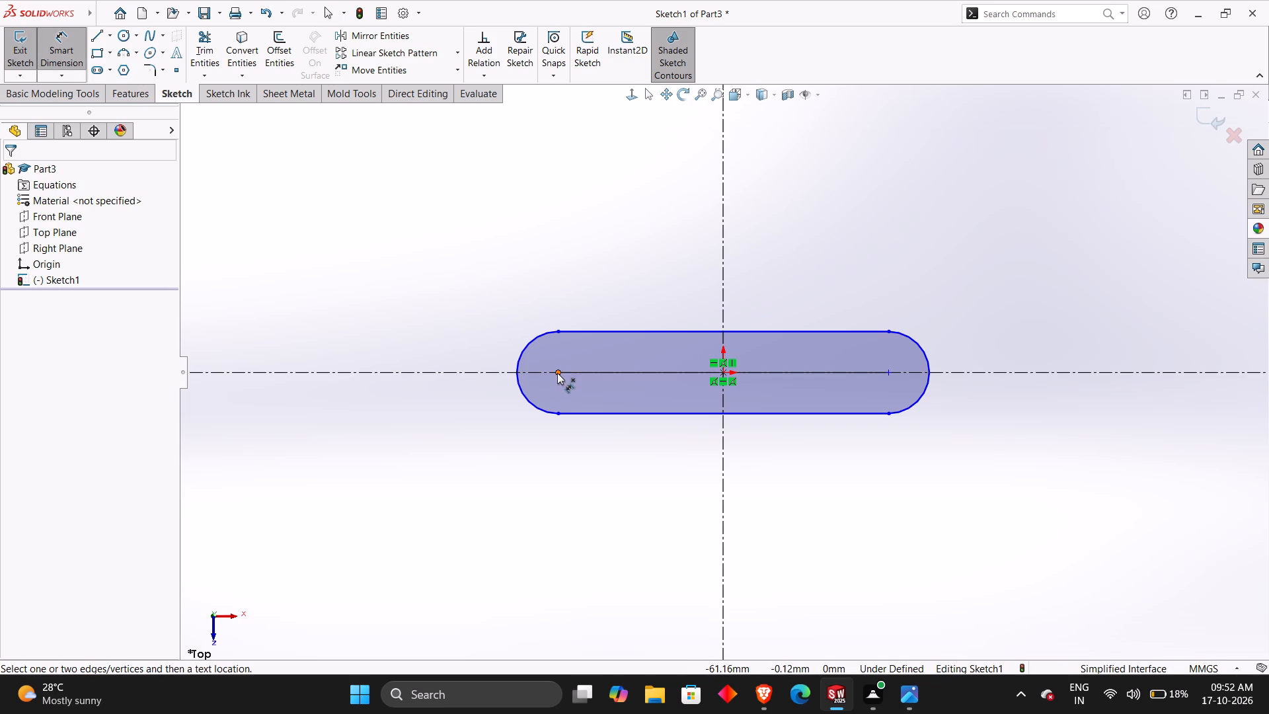
click(557, 373)
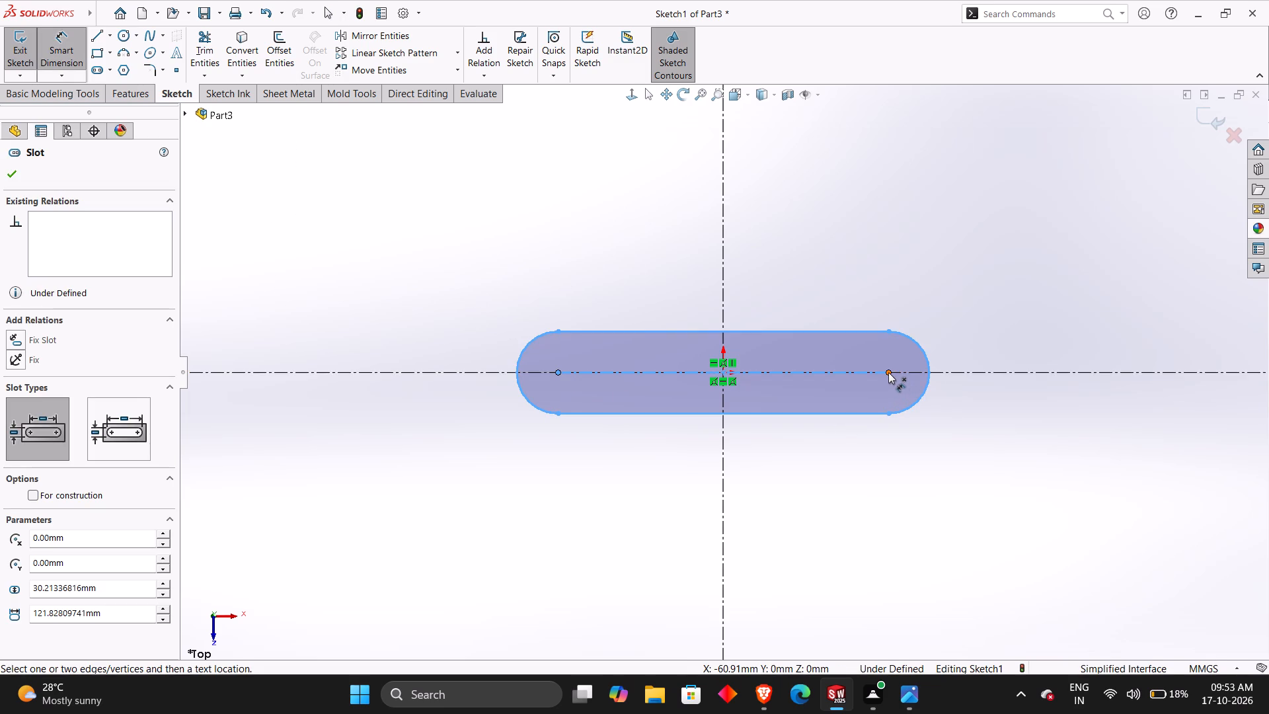
click(888, 372)
click(715, 491)
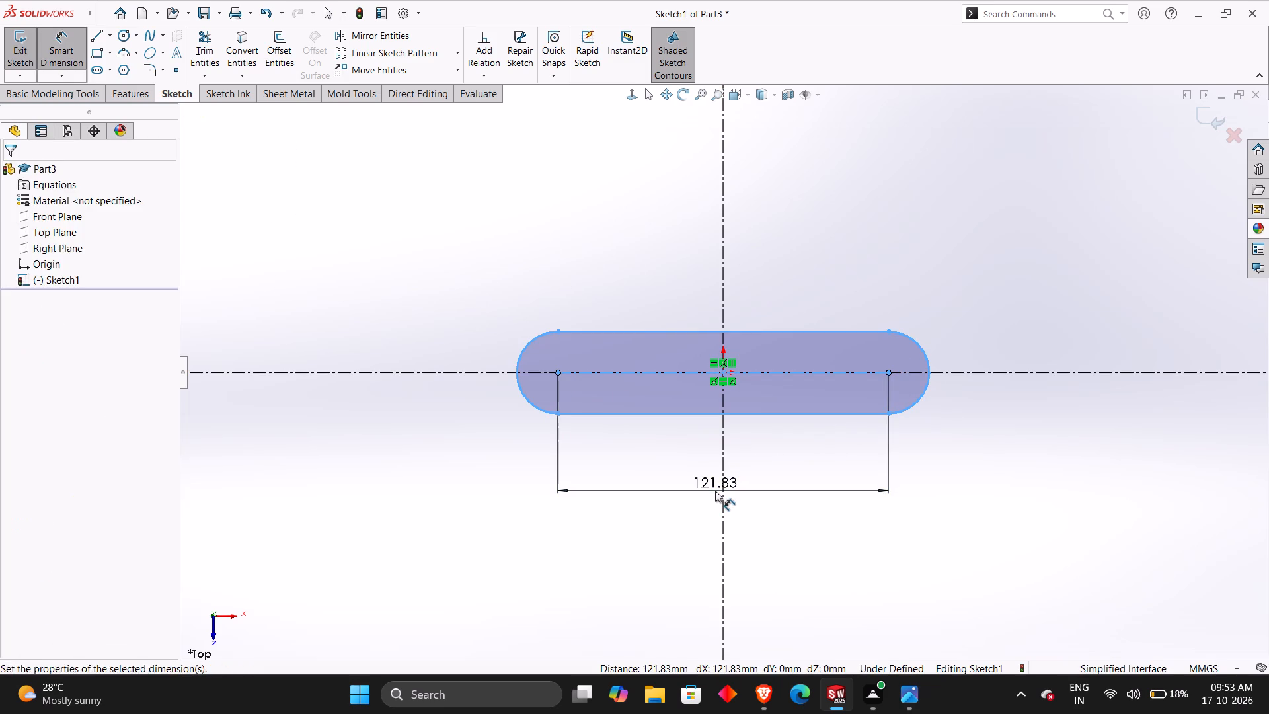
key(alt+Tab)
key(alt+Tab)
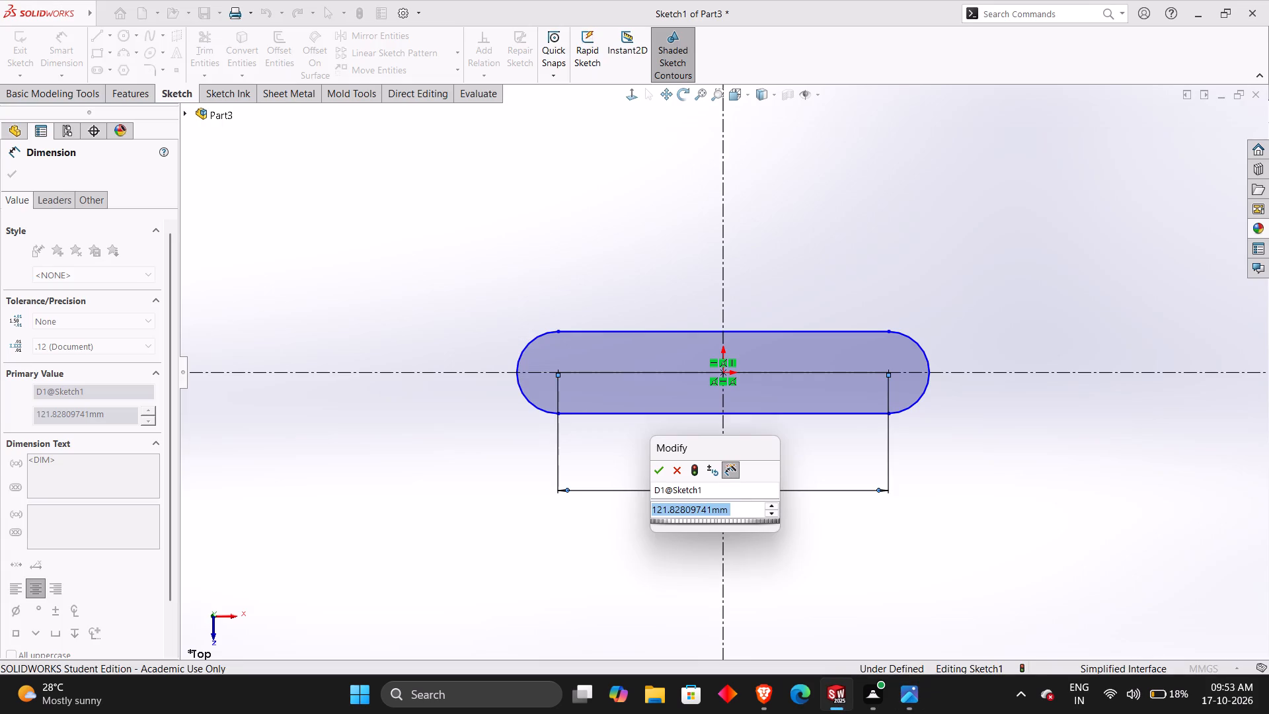
text(22)
text(.5)
key(Return)
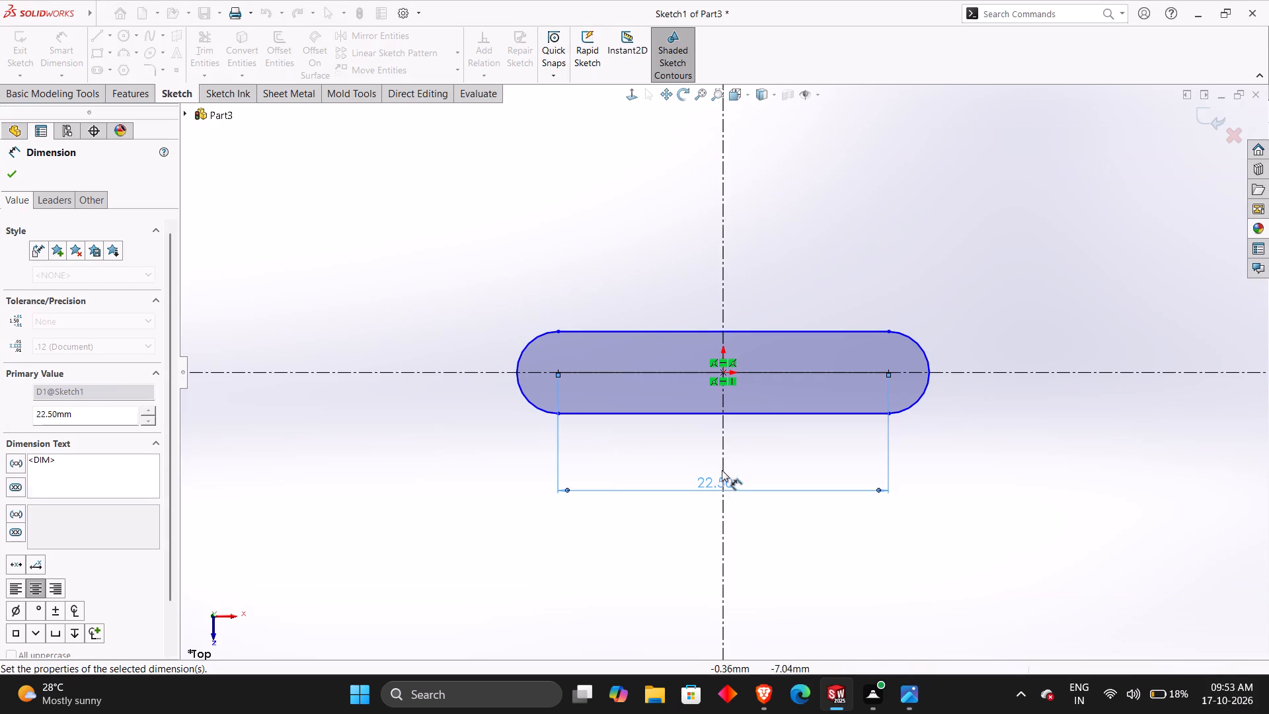
click(792, 463)
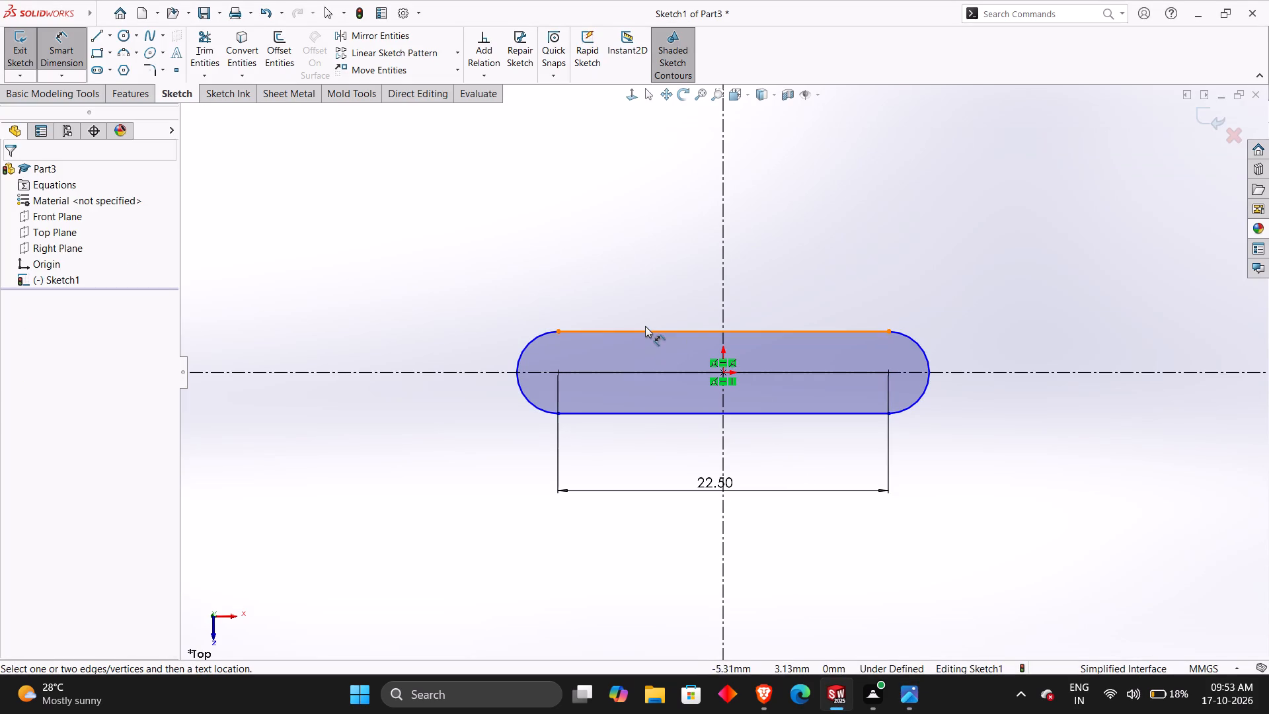
Dimension the slot's end arc with a radius of 18 mm, as given in the reference drawing.
key(alt+Tab)
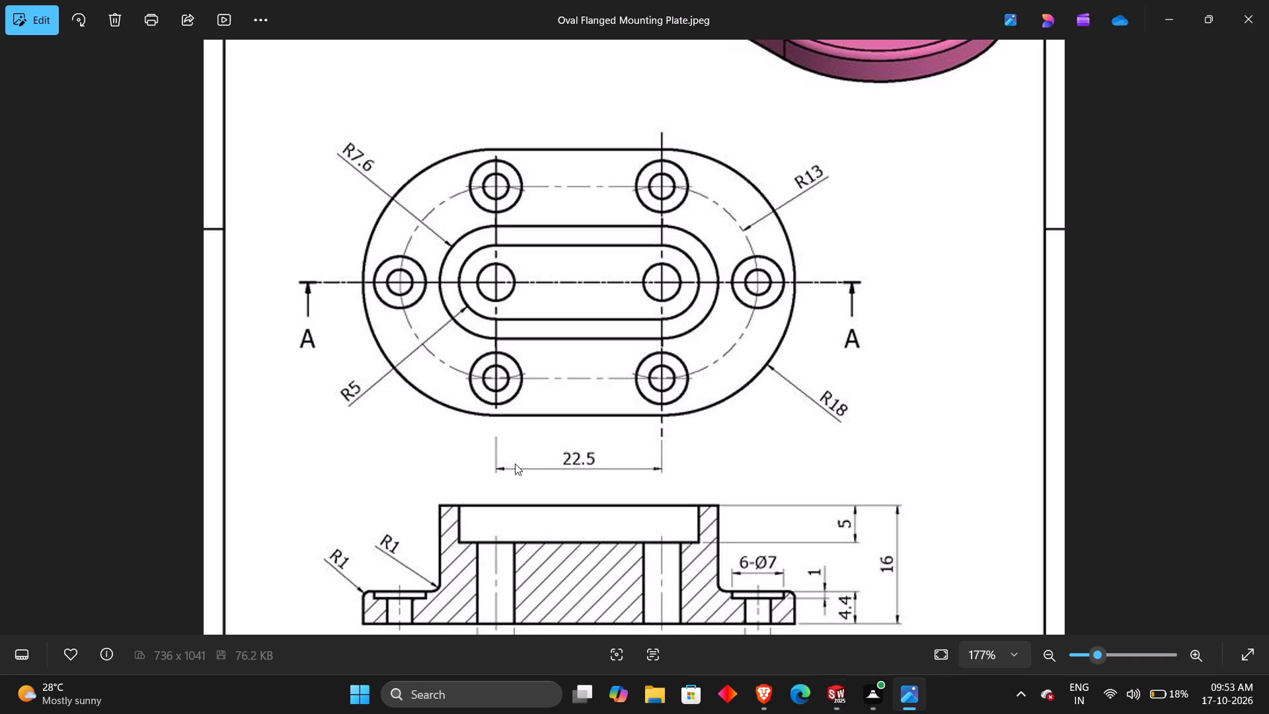
key(alt+Tab)
click(535, 407)
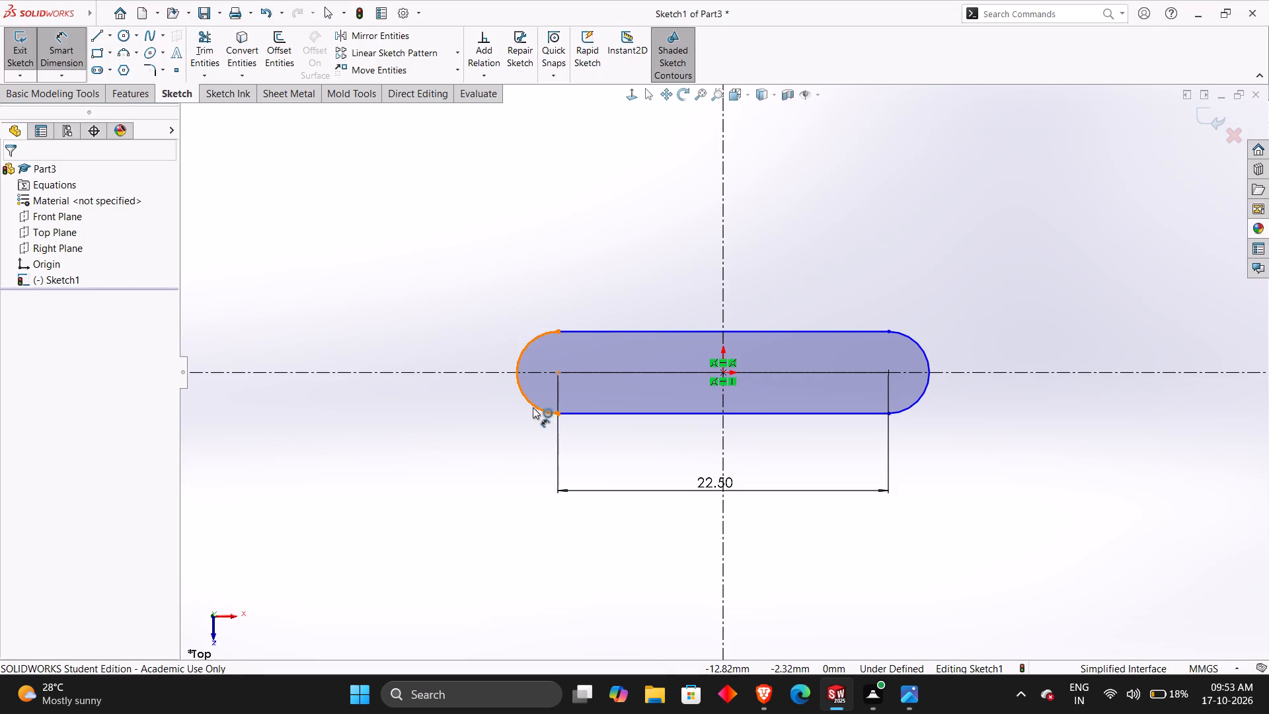
click(462, 430)
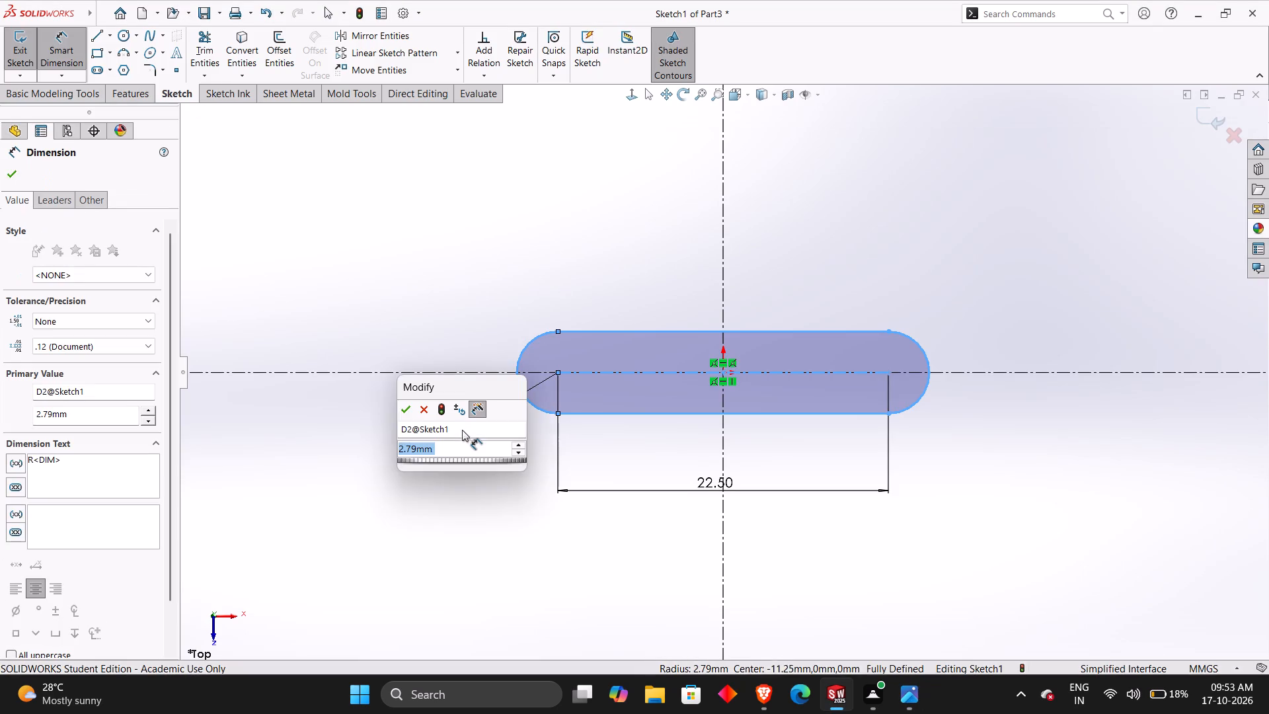
text(18)
key(Return)
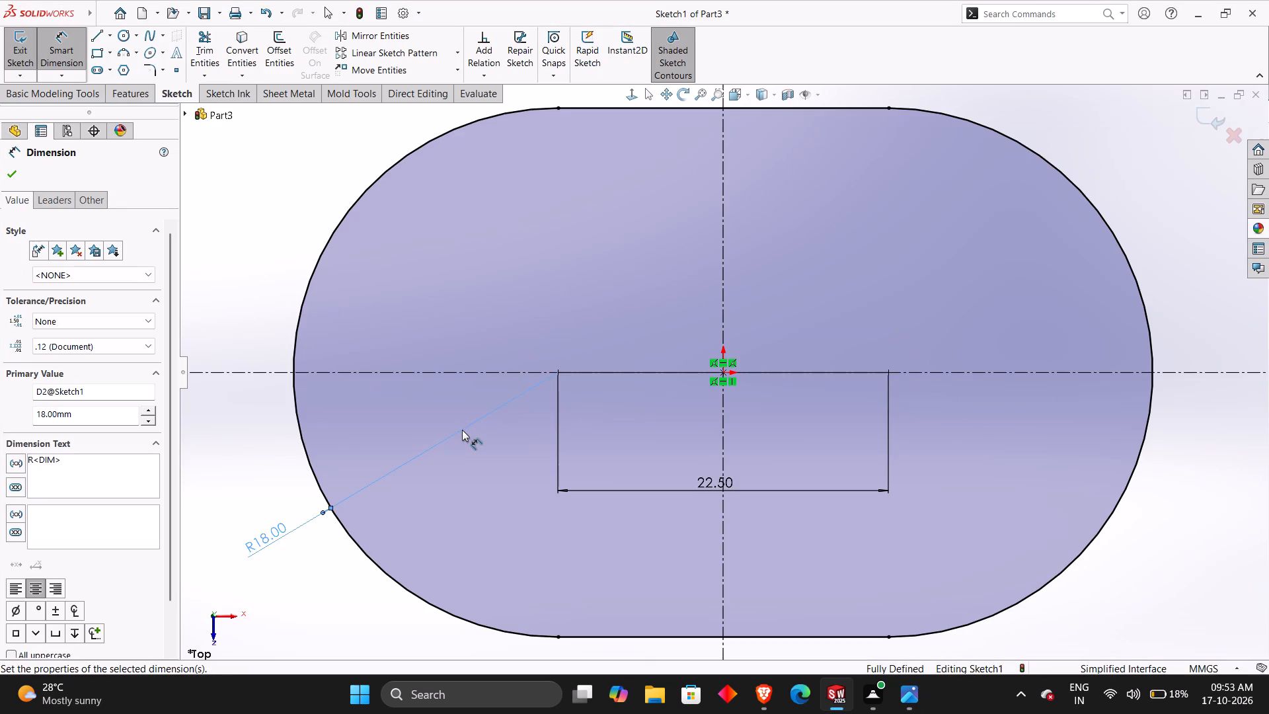
scroll(561, 520, up, 3)
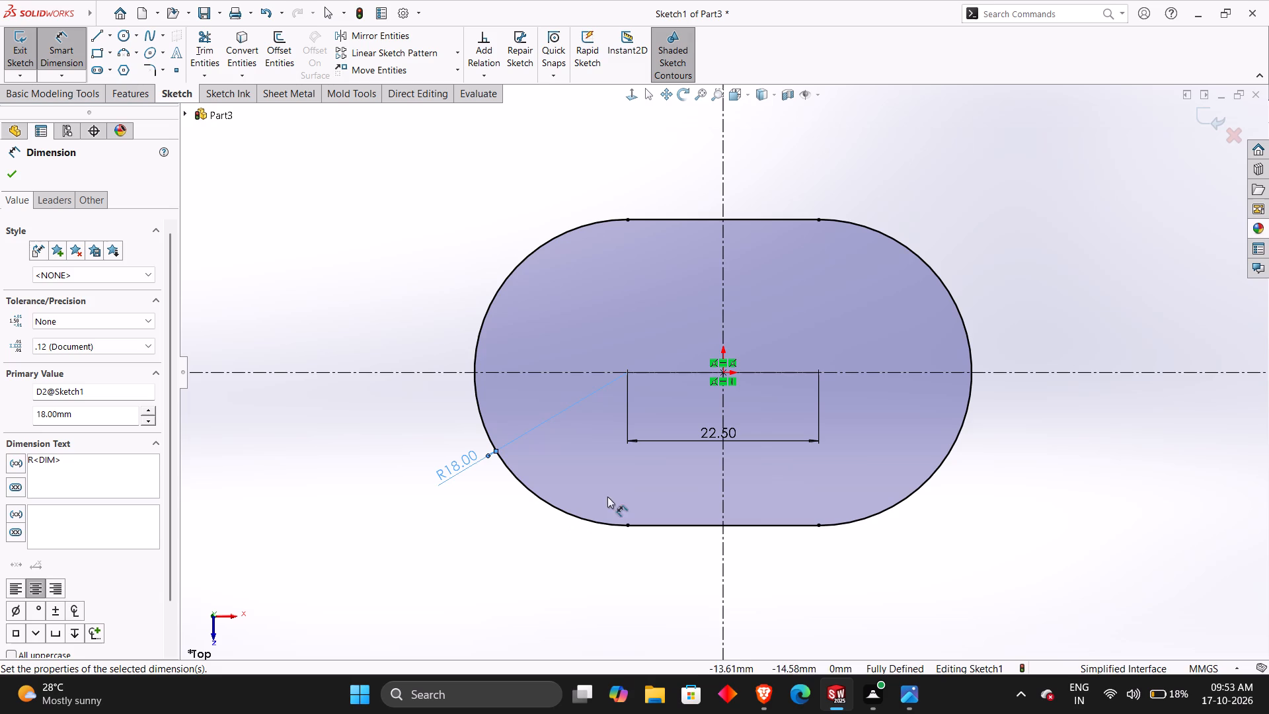
click(410, 255)
Reposition the 22.5 mm centre-distance dimension outside the slot profile, below its lower edge.
drag(715, 434, 693, 565)
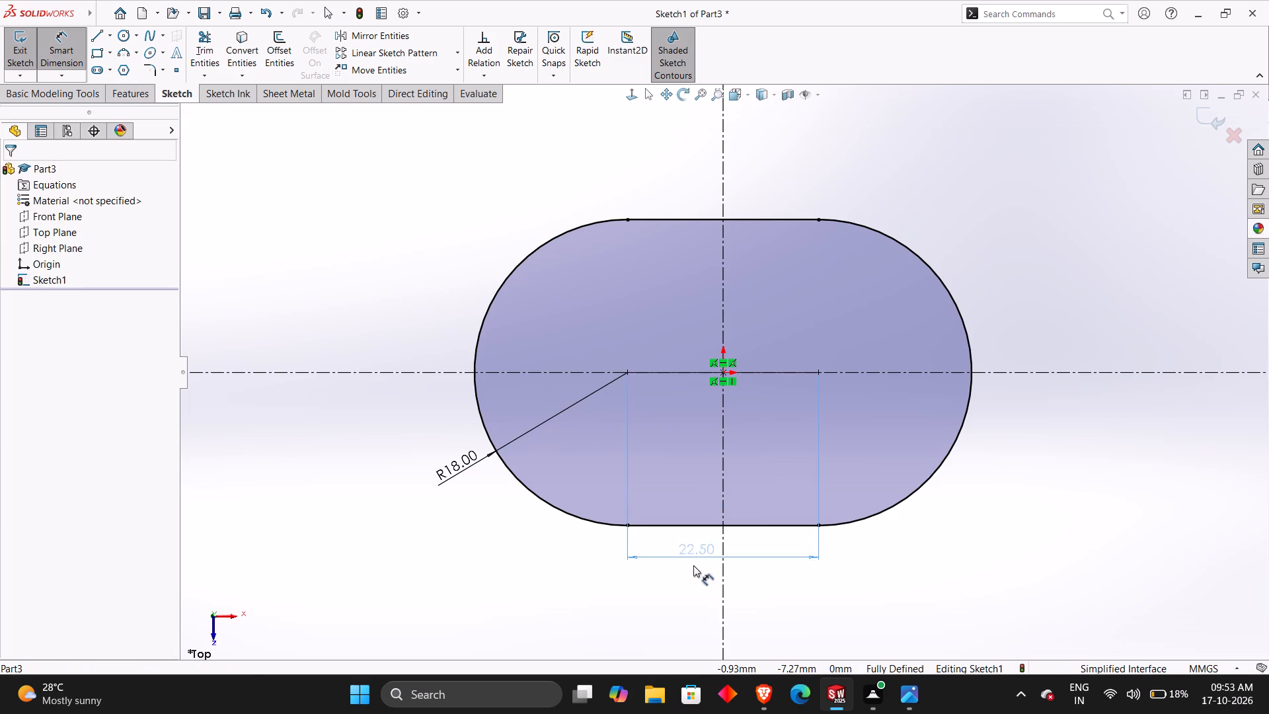
drag(693, 565, 720, 613)
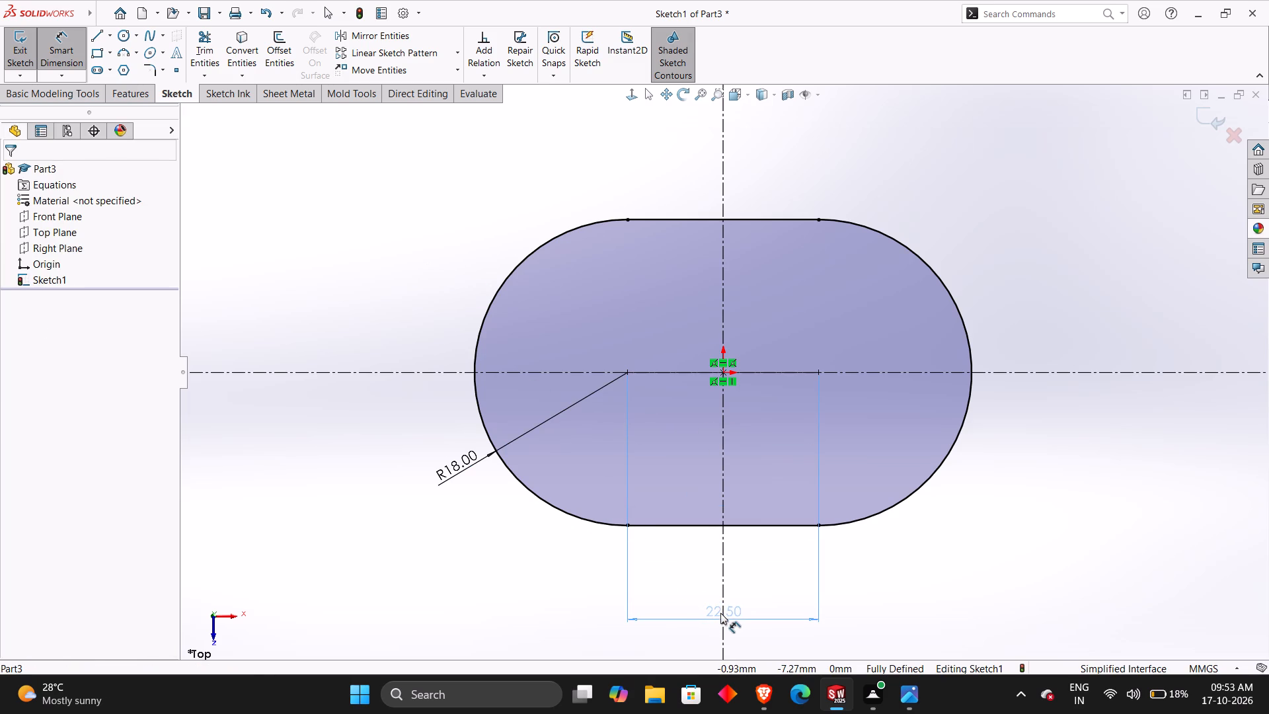
drag(720, 613, 719, 616)
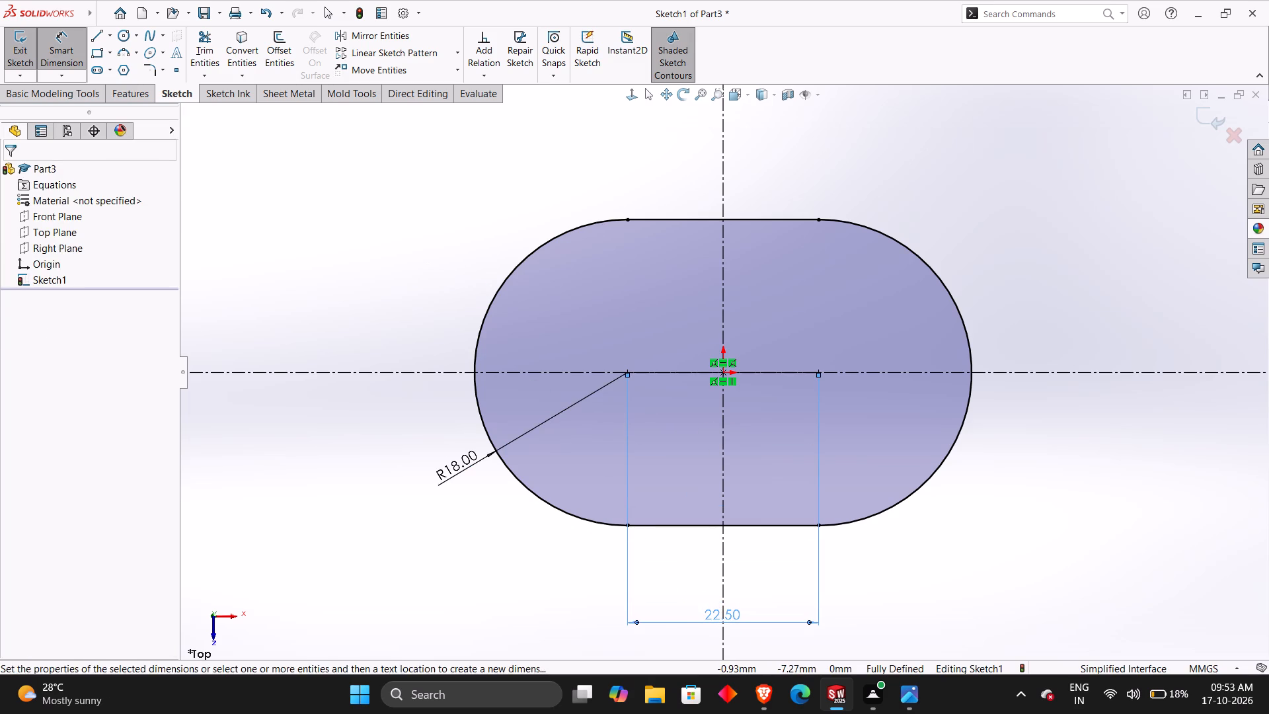
click(852, 607)
Extrude the slot profile as a blind boss 4.4 mm deep, taking the flange thickness from the reference drawing.
key(alt+Tab)
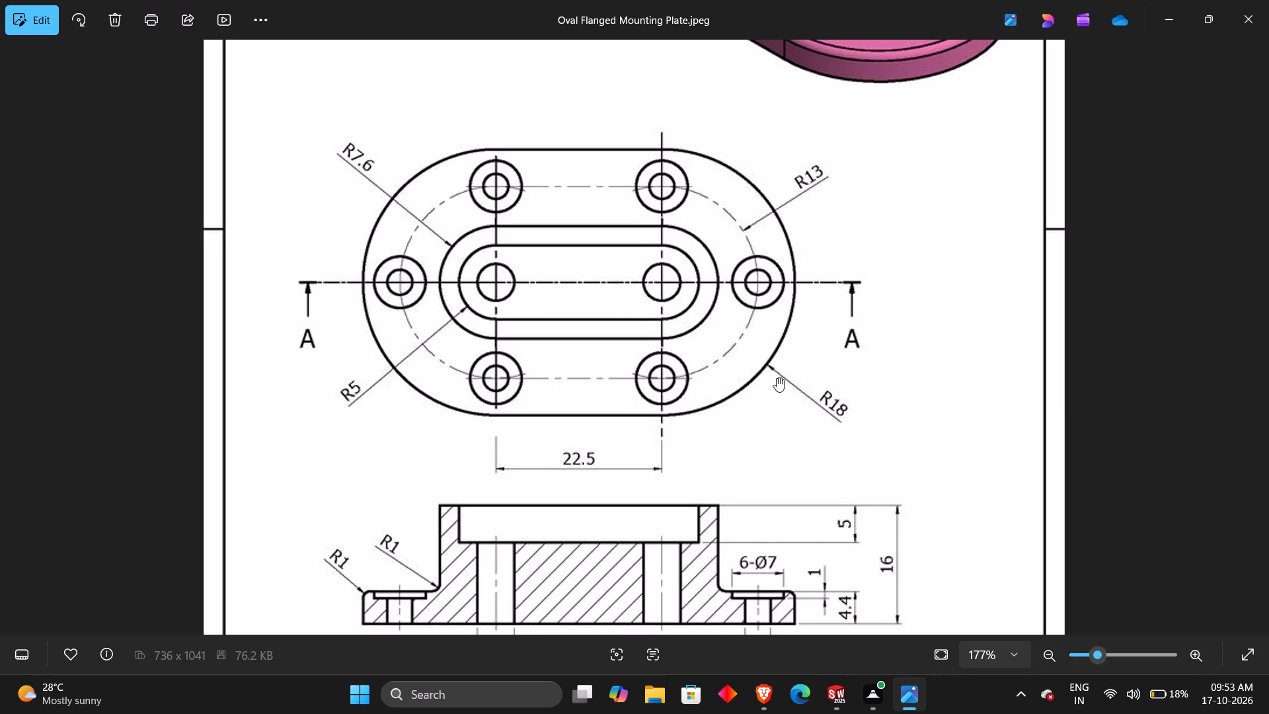
scroll(881, 368, up, 1)
scroll(886, 378, down, 1)
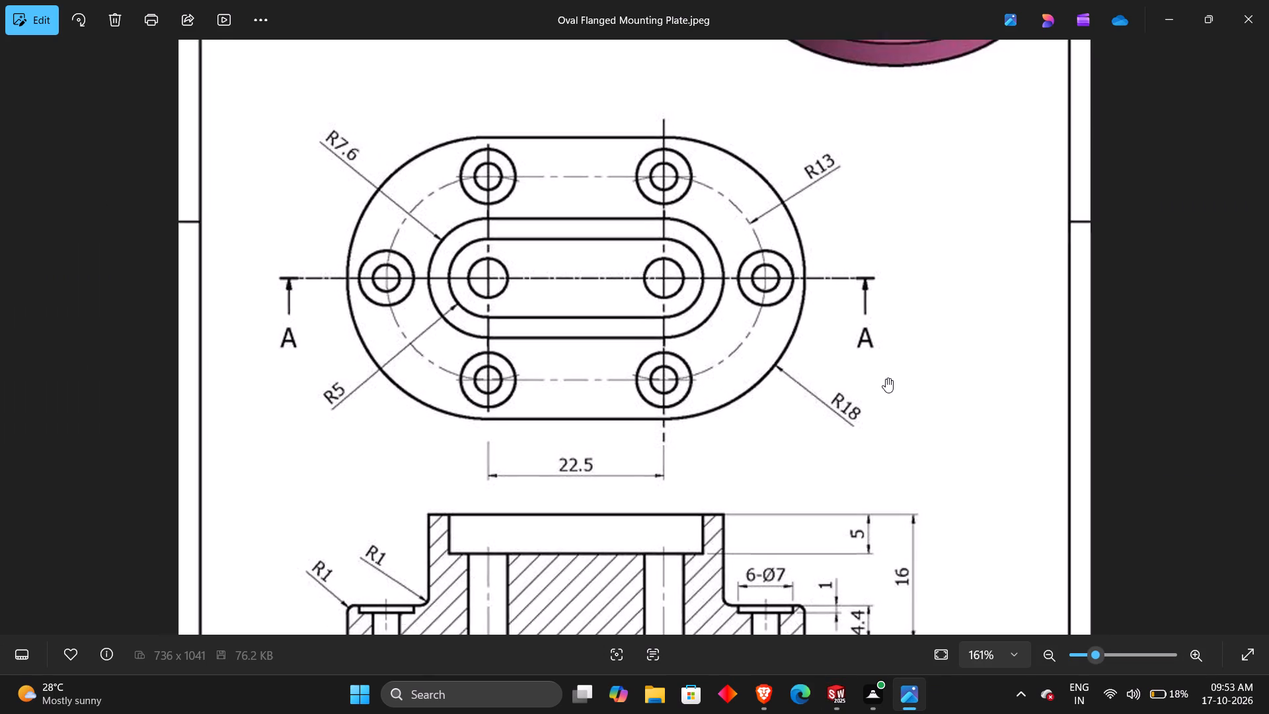
scroll(886, 378, down, 2)
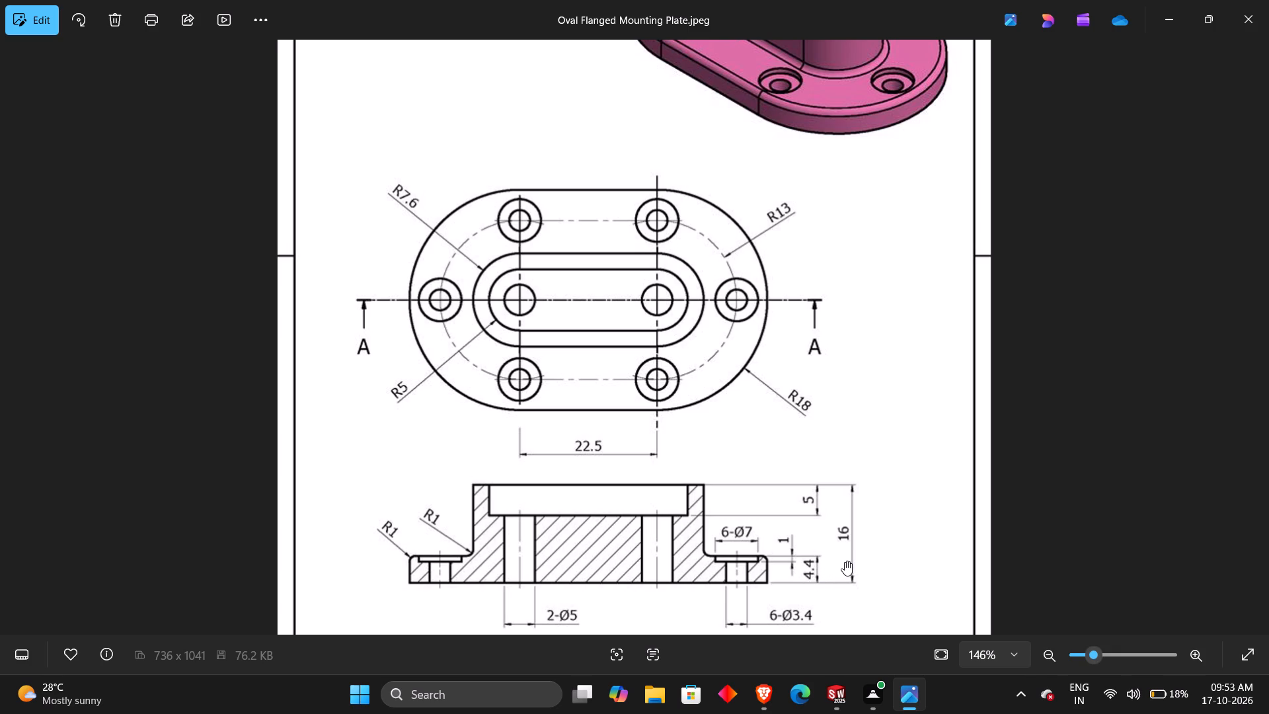
key(alt+Tab)
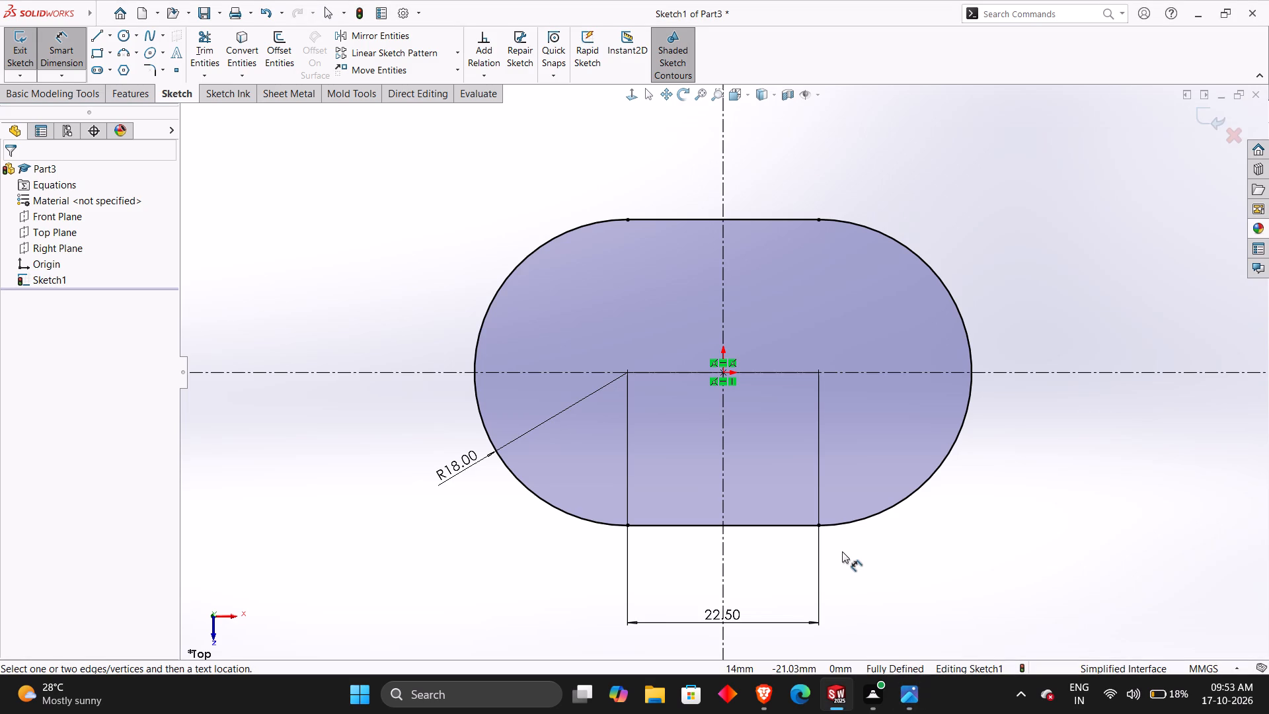
key(shift+e)
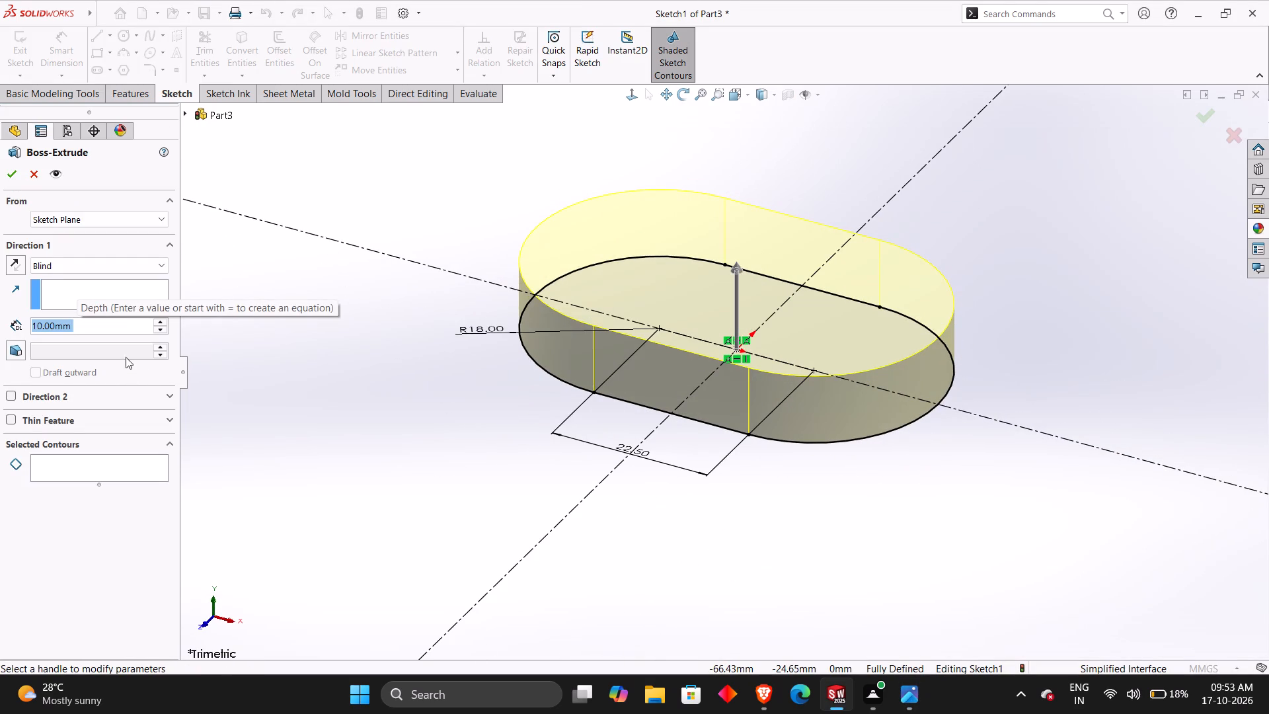
click(125, 323)
drag(125, 323, 20, 319)
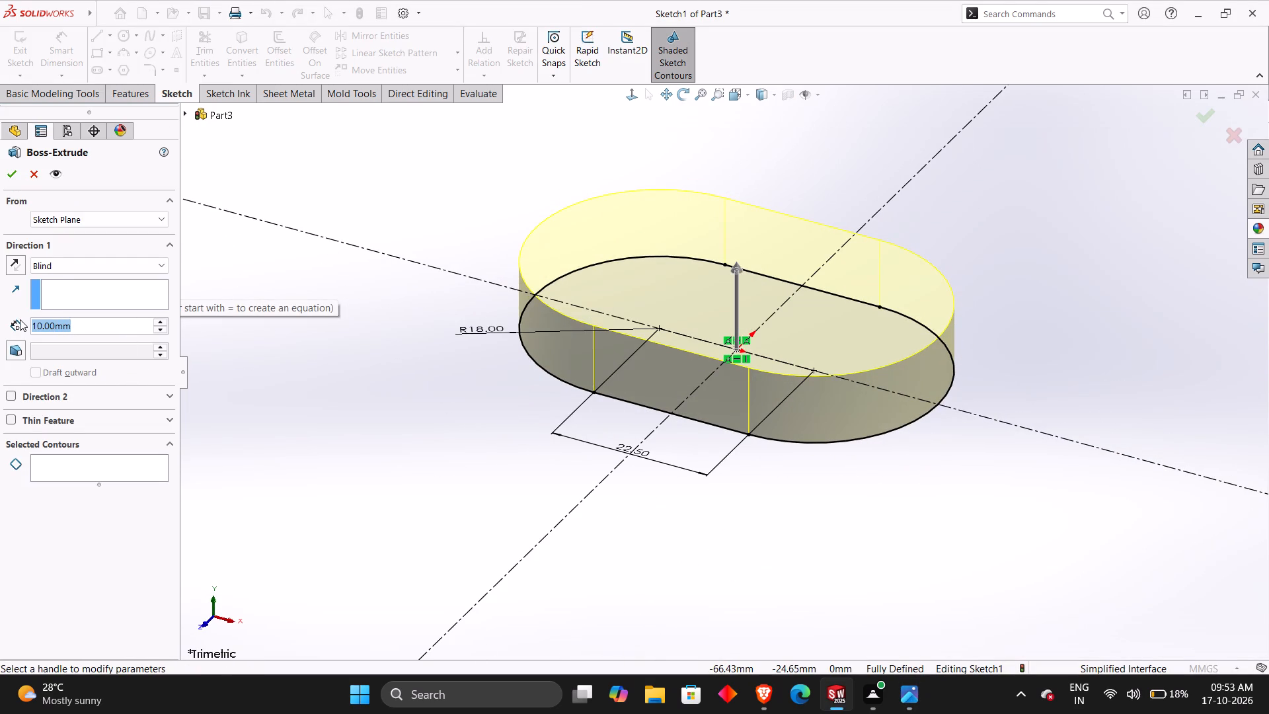
text(4.4)
key(Return)
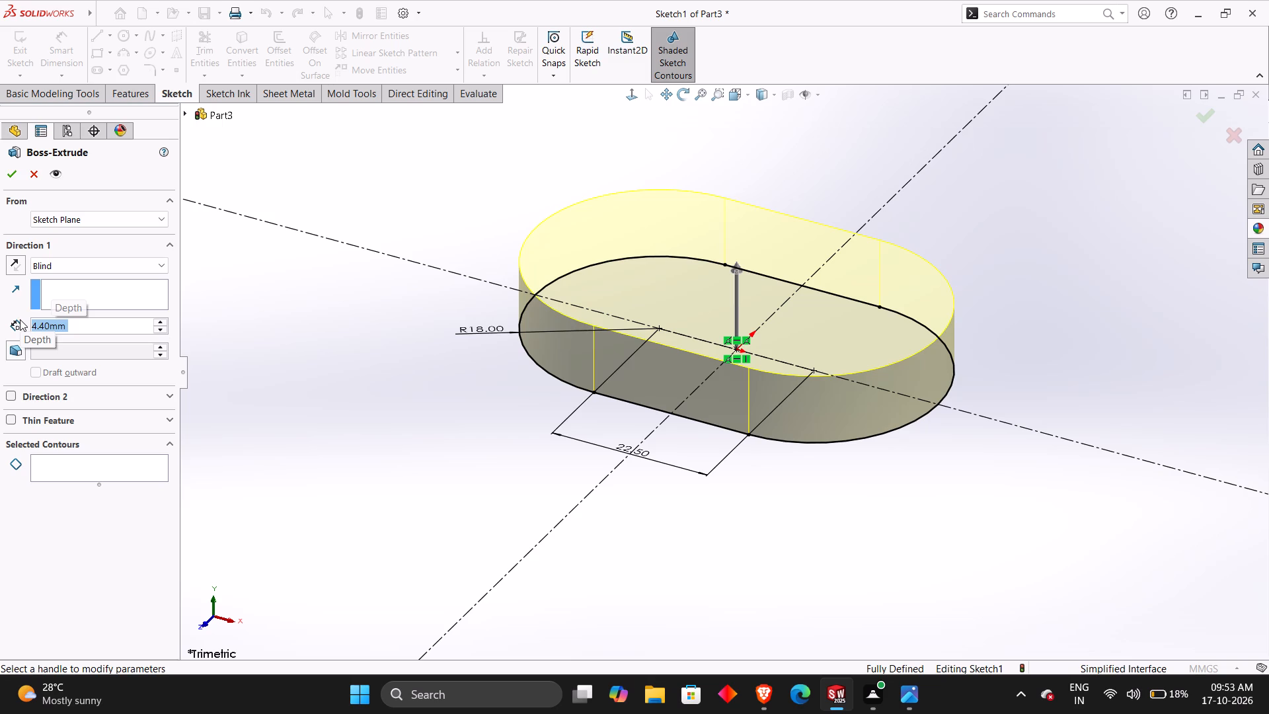
click(13, 171)
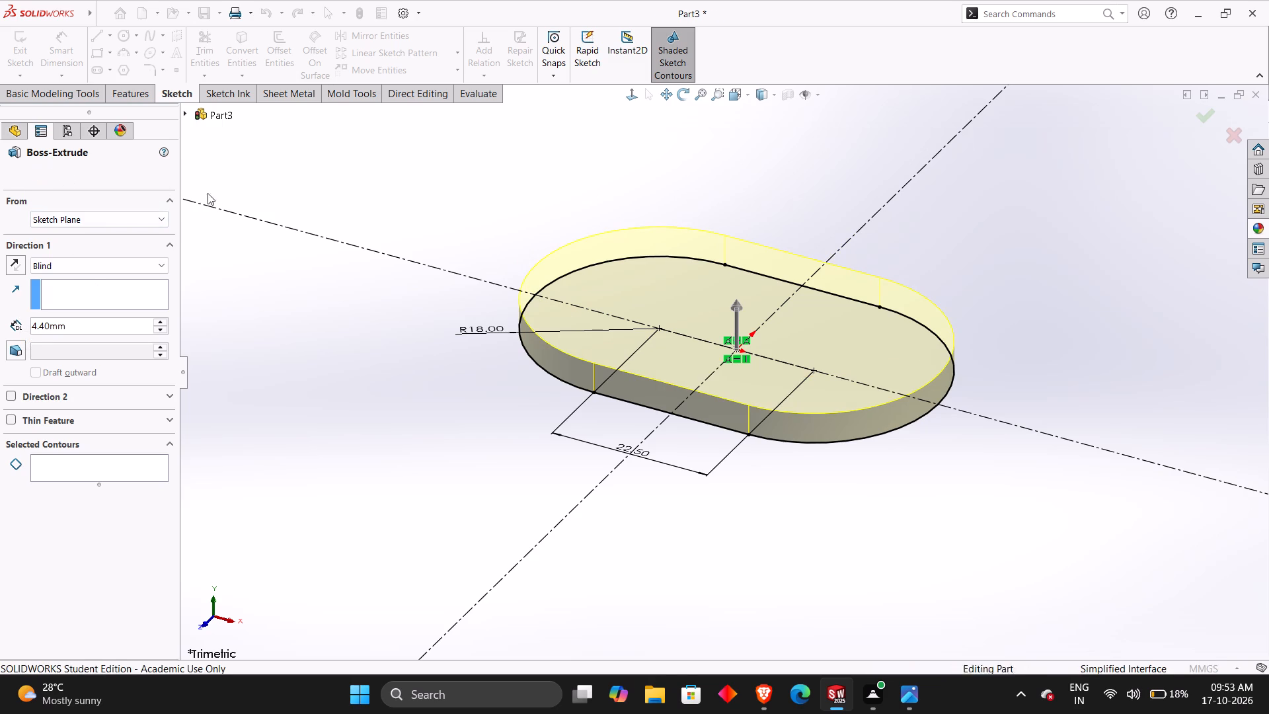
click(426, 173)
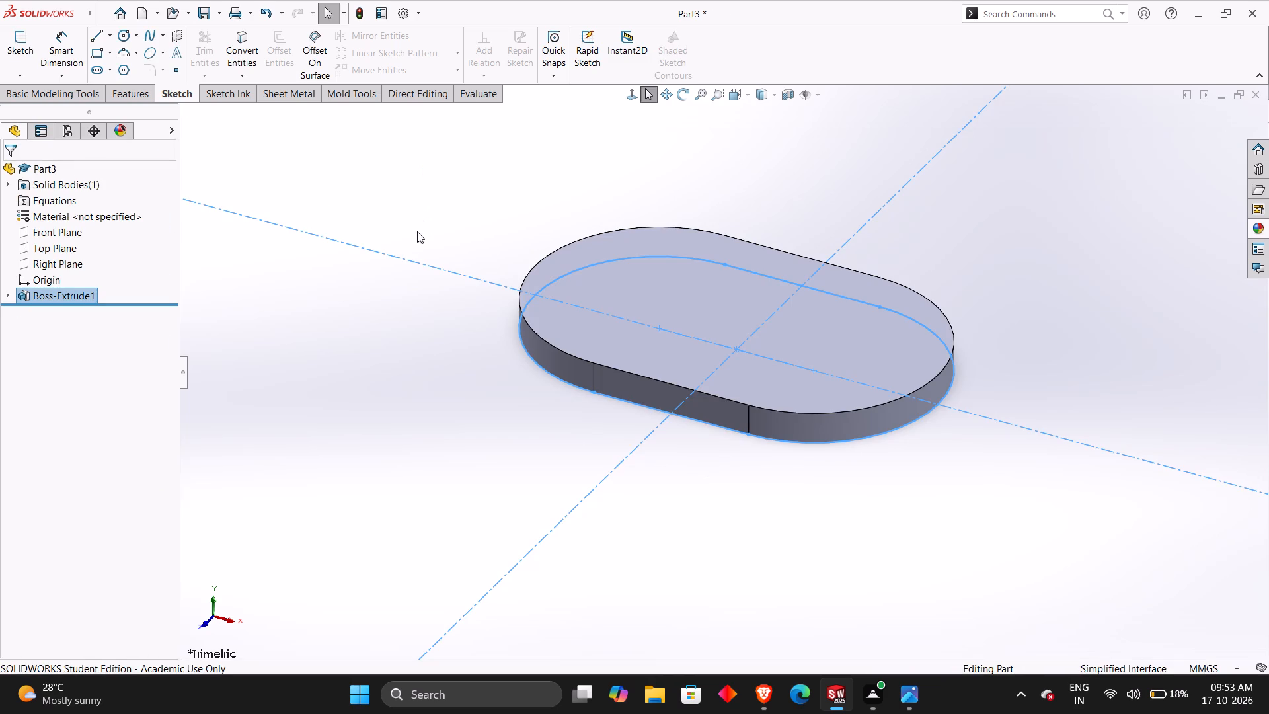
Open the base flange's sketch for editing and check the inner slot geometry in the reference drawing.
right_click(613, 313)
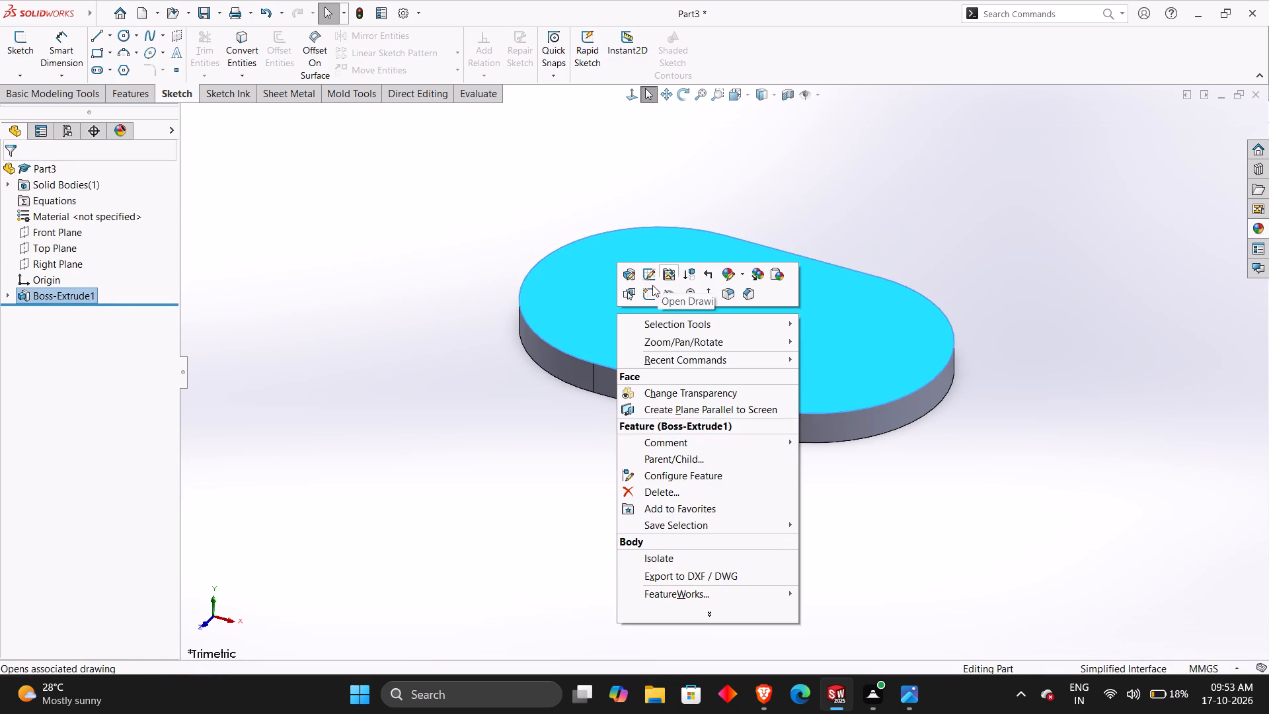
click(651, 279)
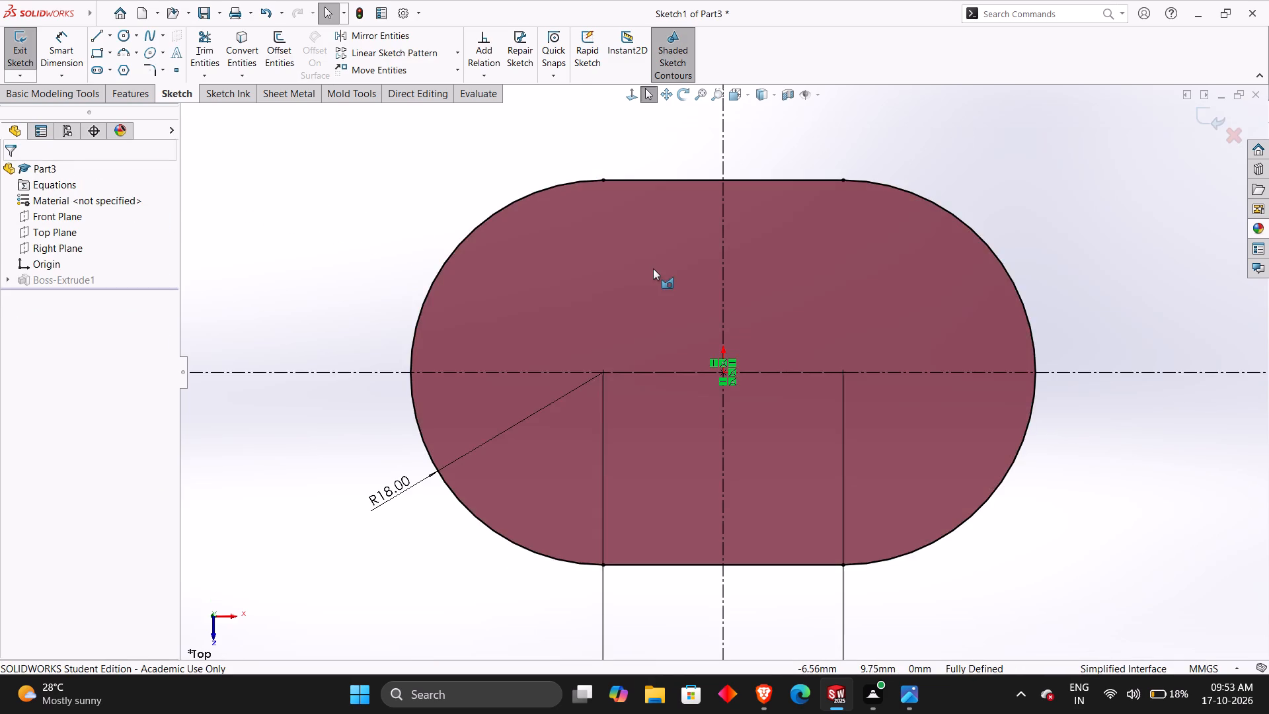
key(alt+Tab)
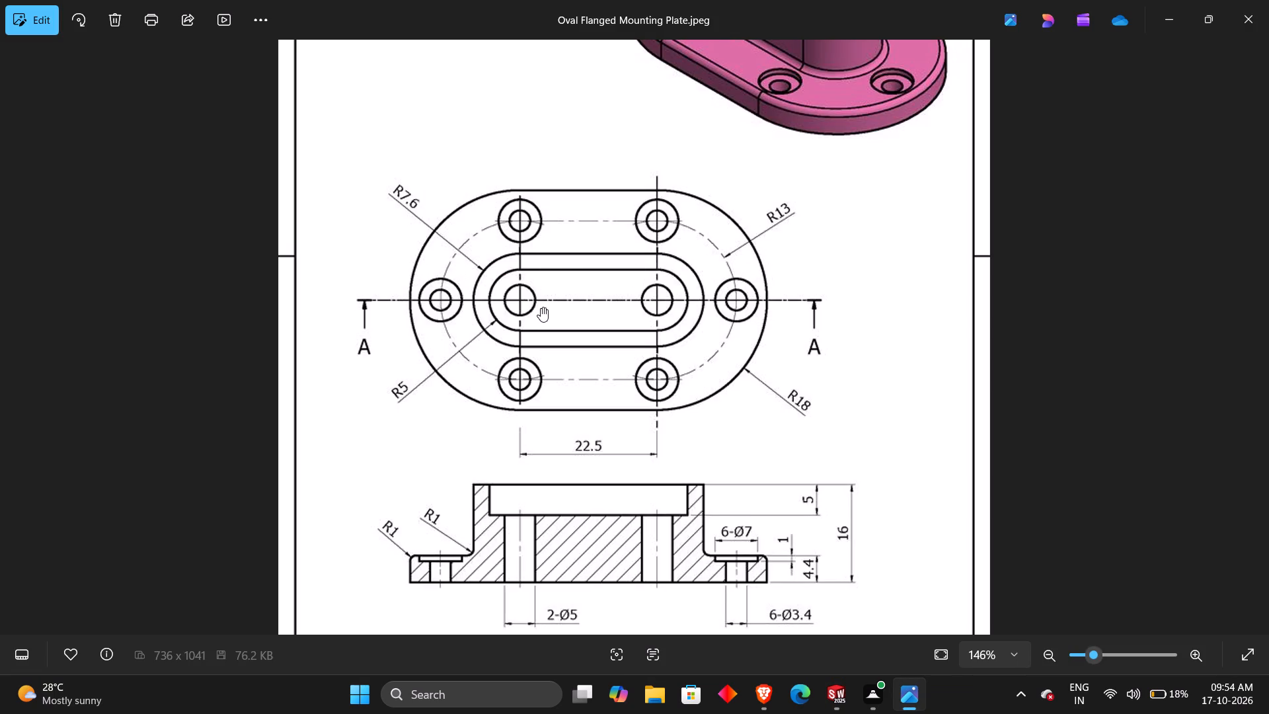
key(alt+Tab)
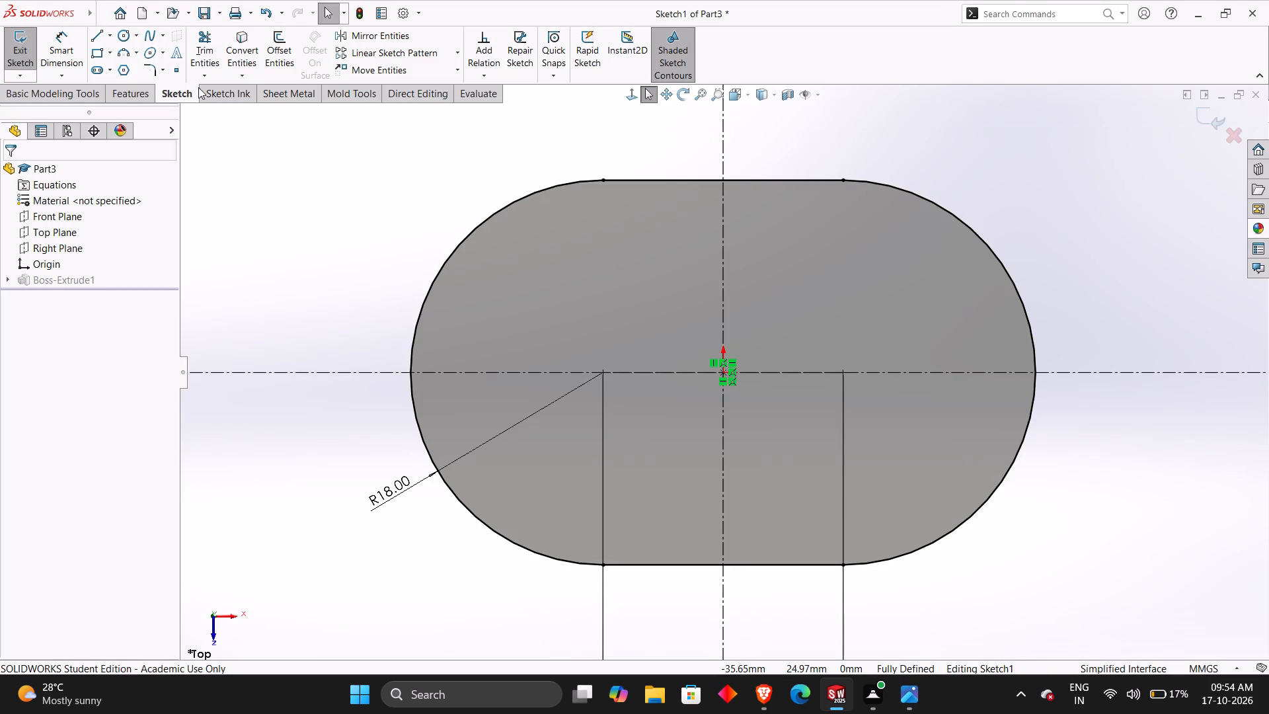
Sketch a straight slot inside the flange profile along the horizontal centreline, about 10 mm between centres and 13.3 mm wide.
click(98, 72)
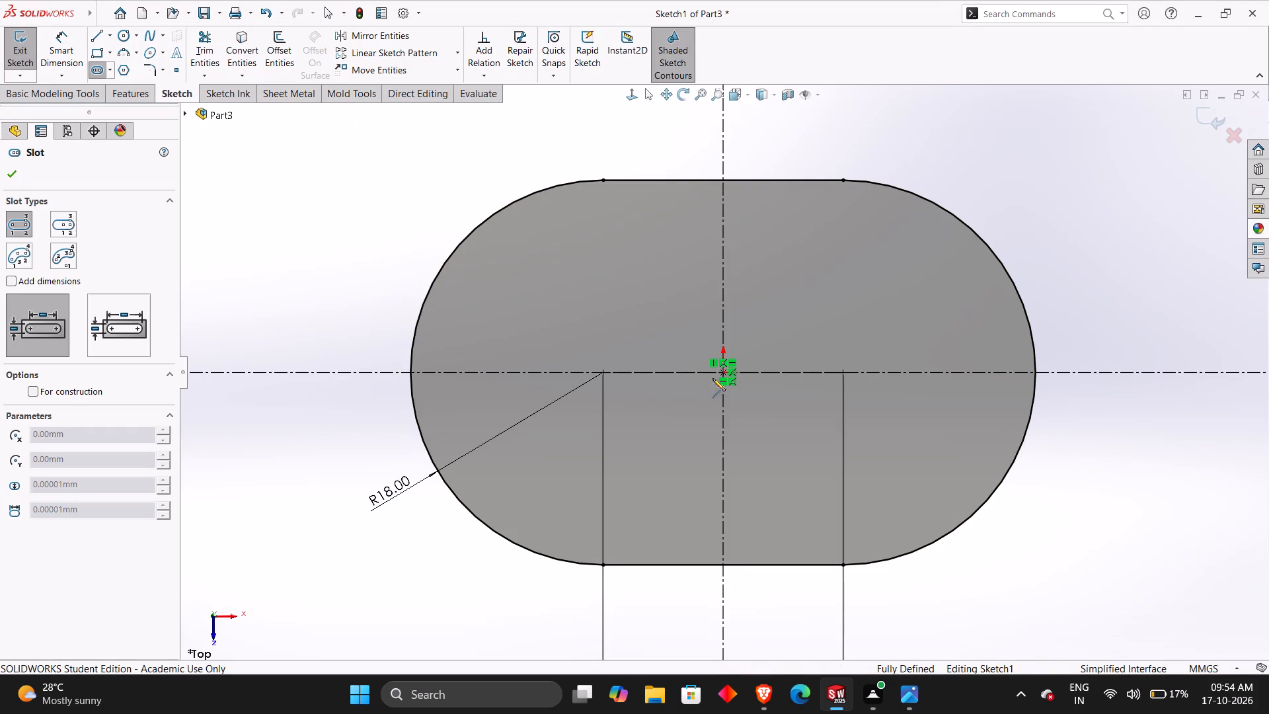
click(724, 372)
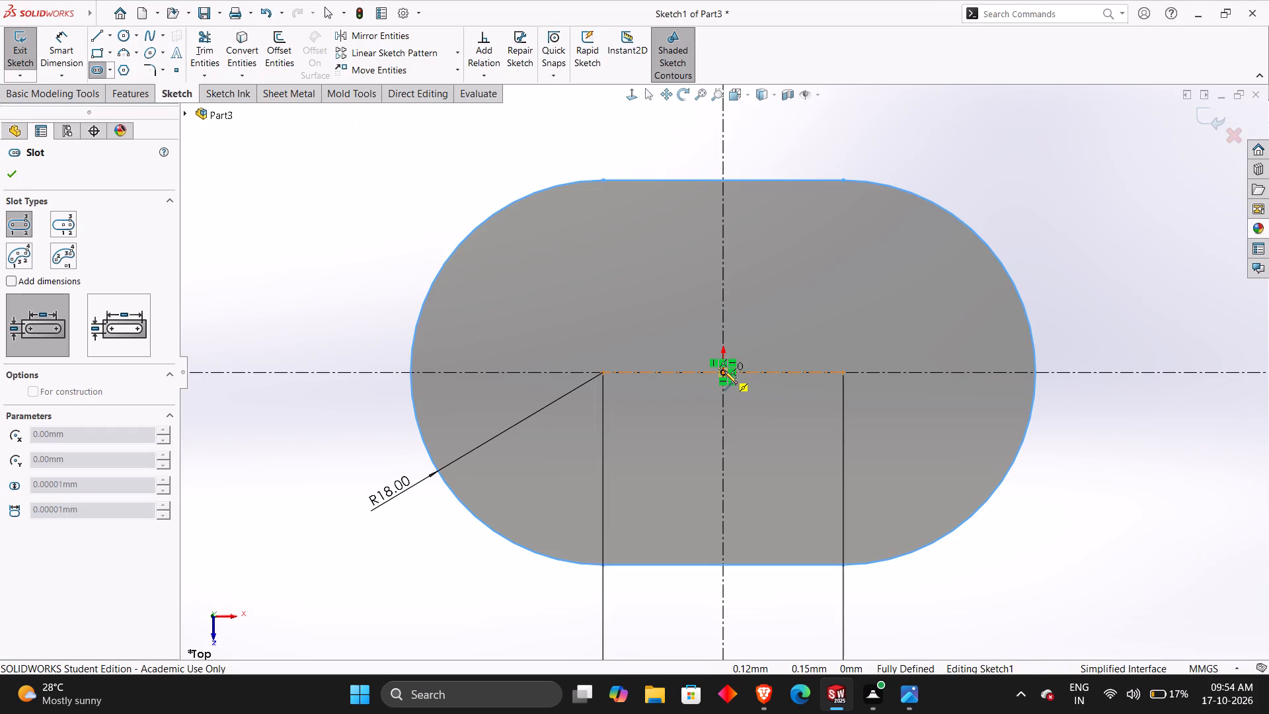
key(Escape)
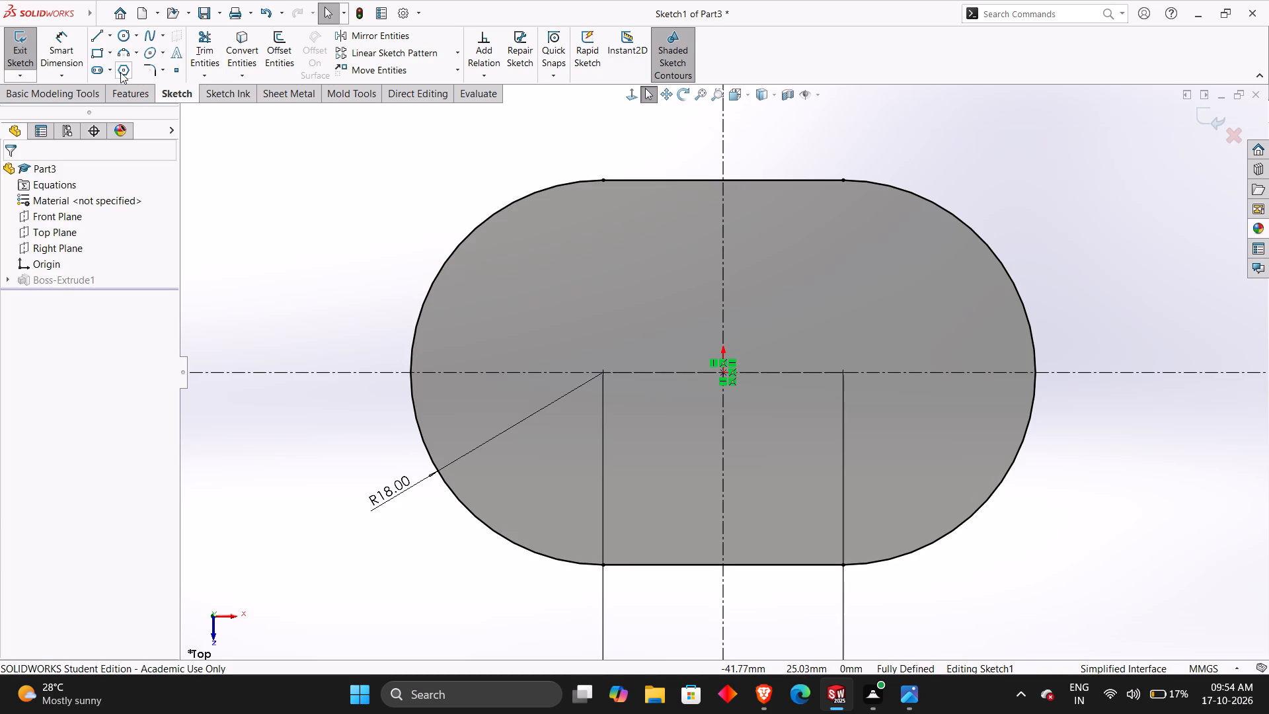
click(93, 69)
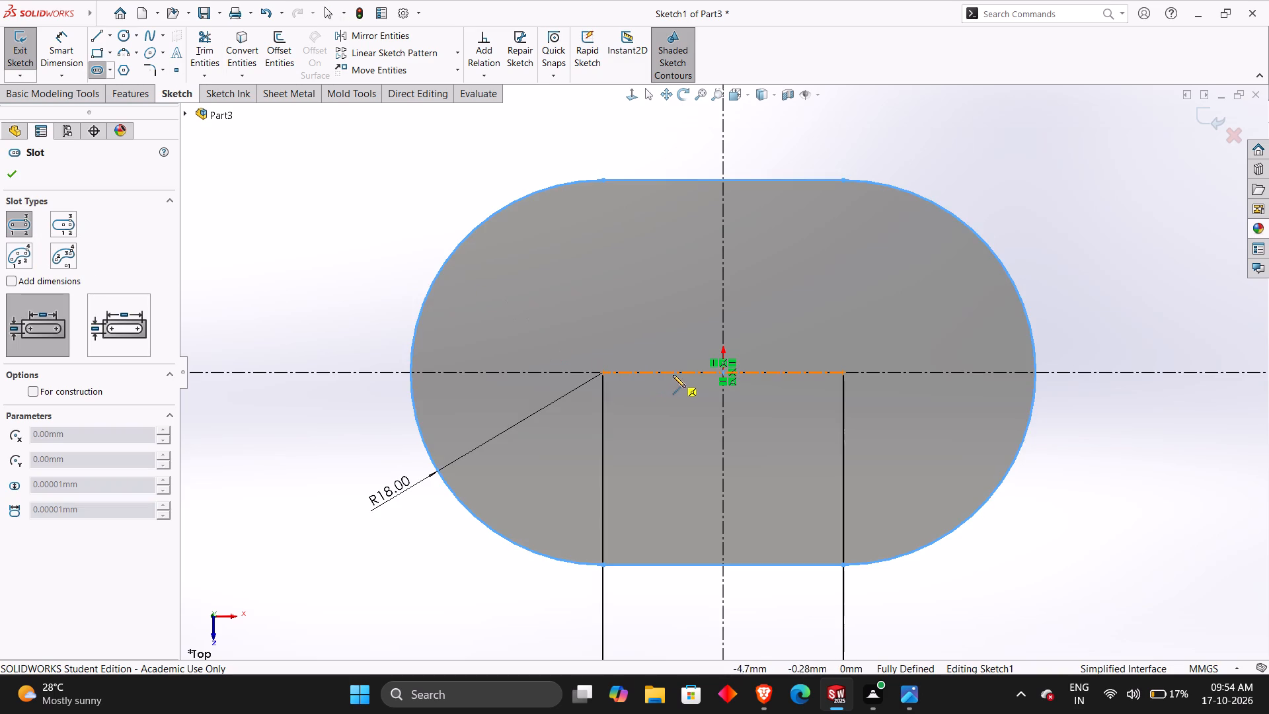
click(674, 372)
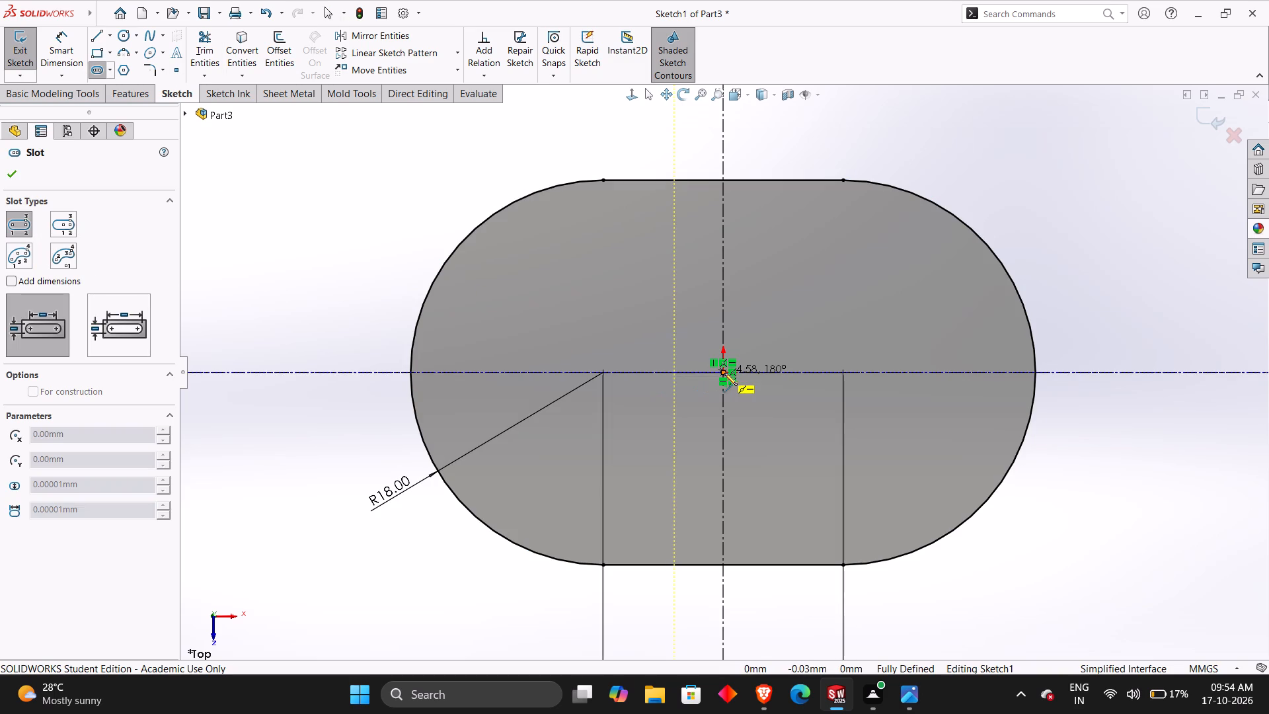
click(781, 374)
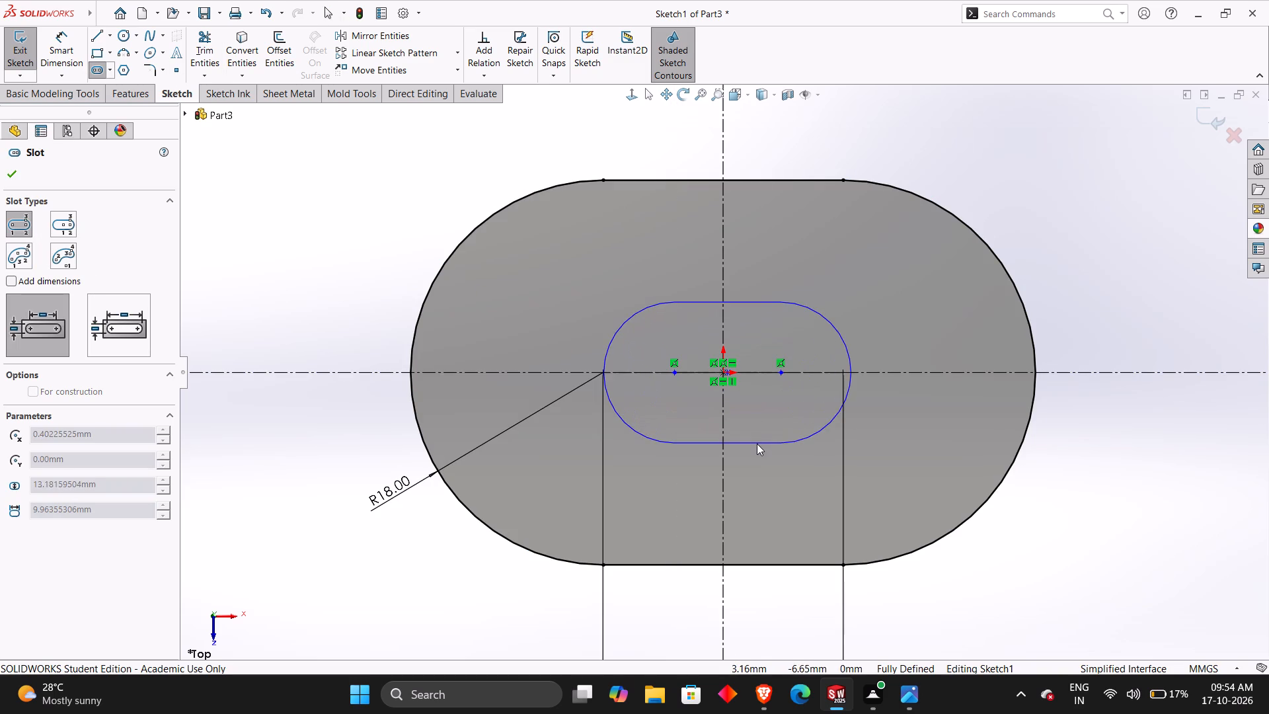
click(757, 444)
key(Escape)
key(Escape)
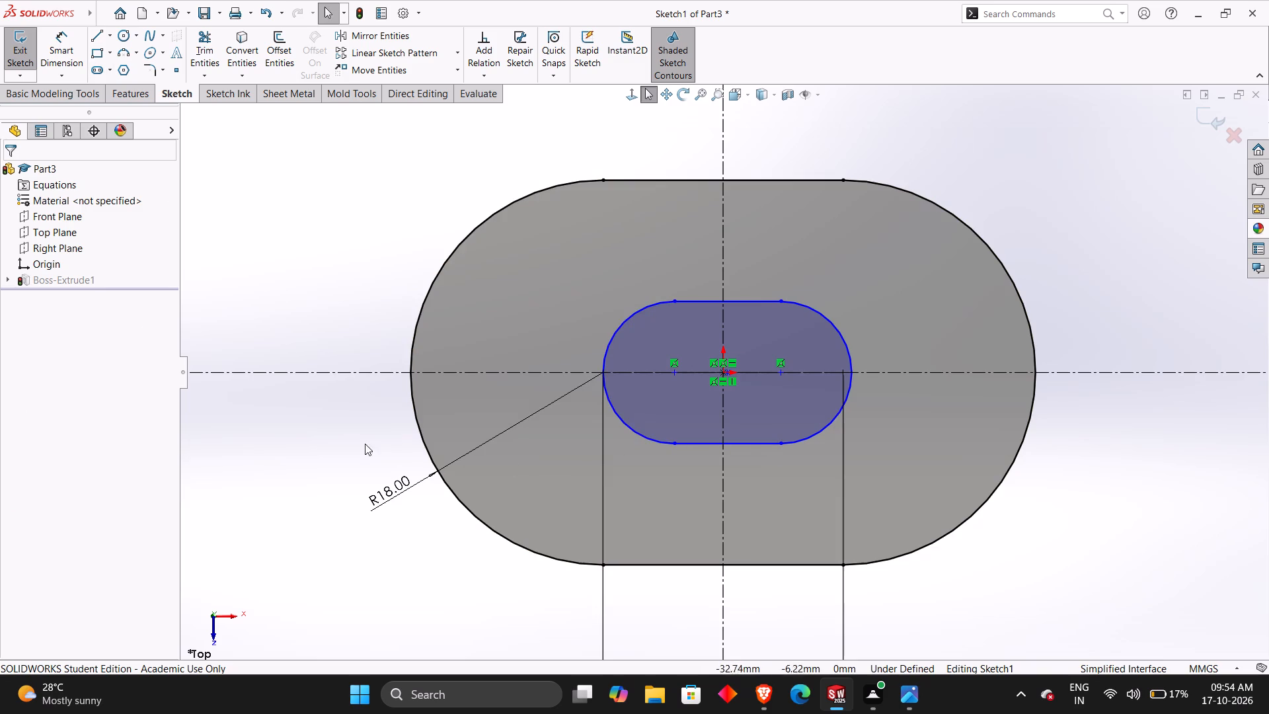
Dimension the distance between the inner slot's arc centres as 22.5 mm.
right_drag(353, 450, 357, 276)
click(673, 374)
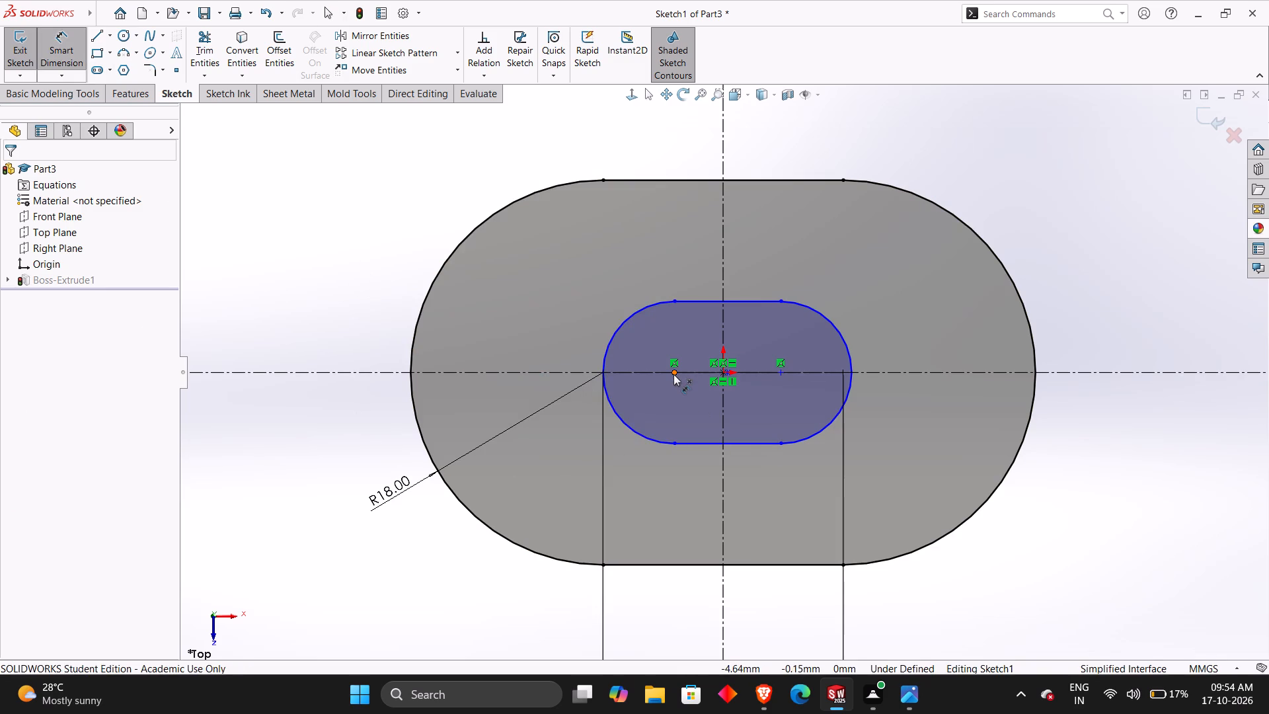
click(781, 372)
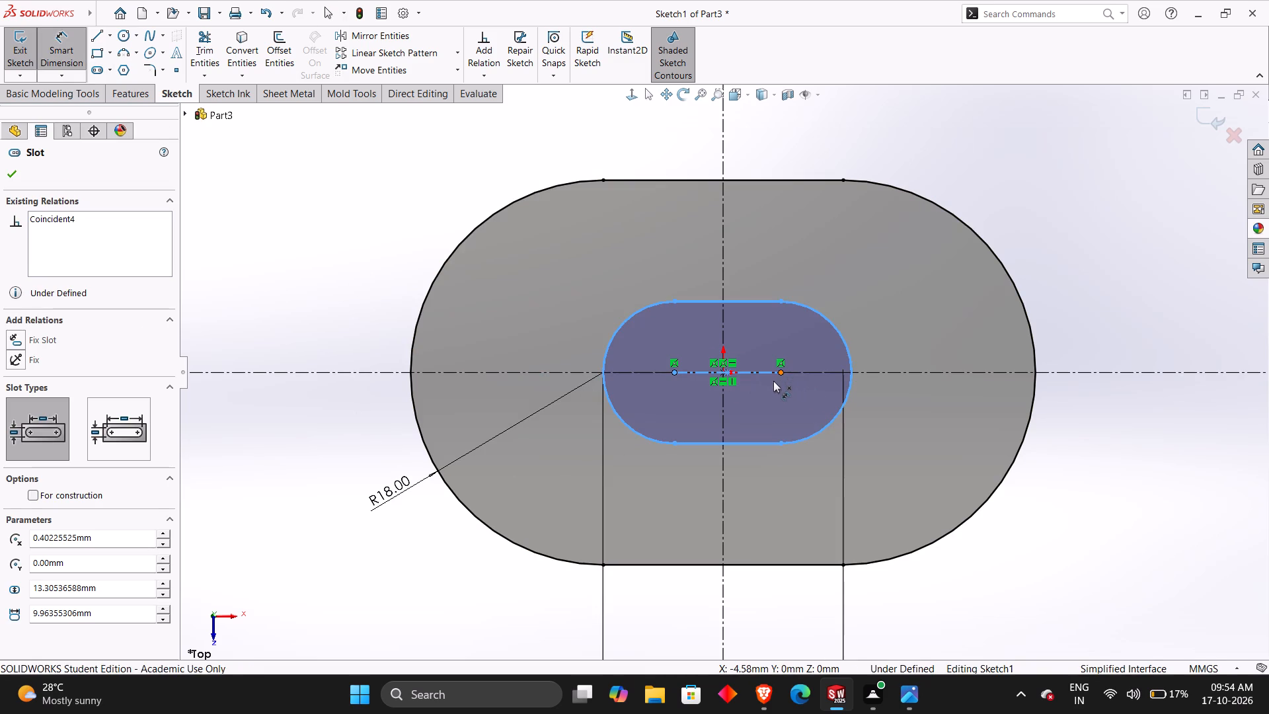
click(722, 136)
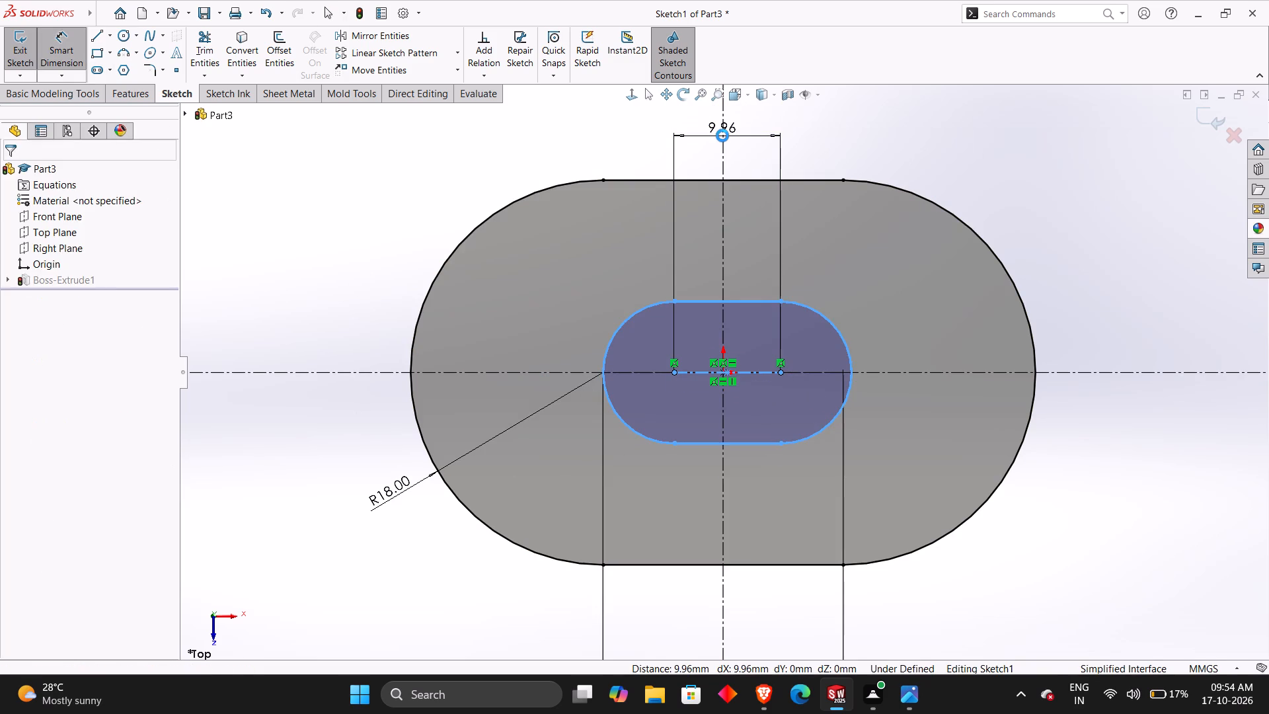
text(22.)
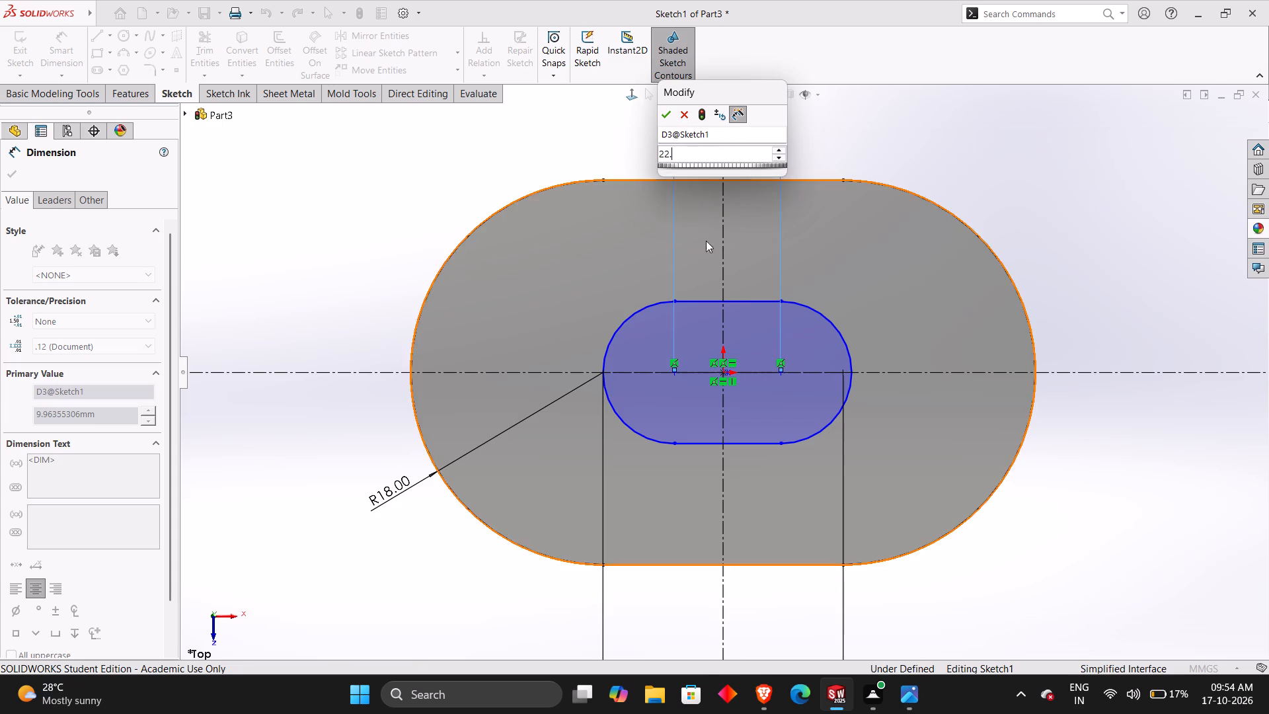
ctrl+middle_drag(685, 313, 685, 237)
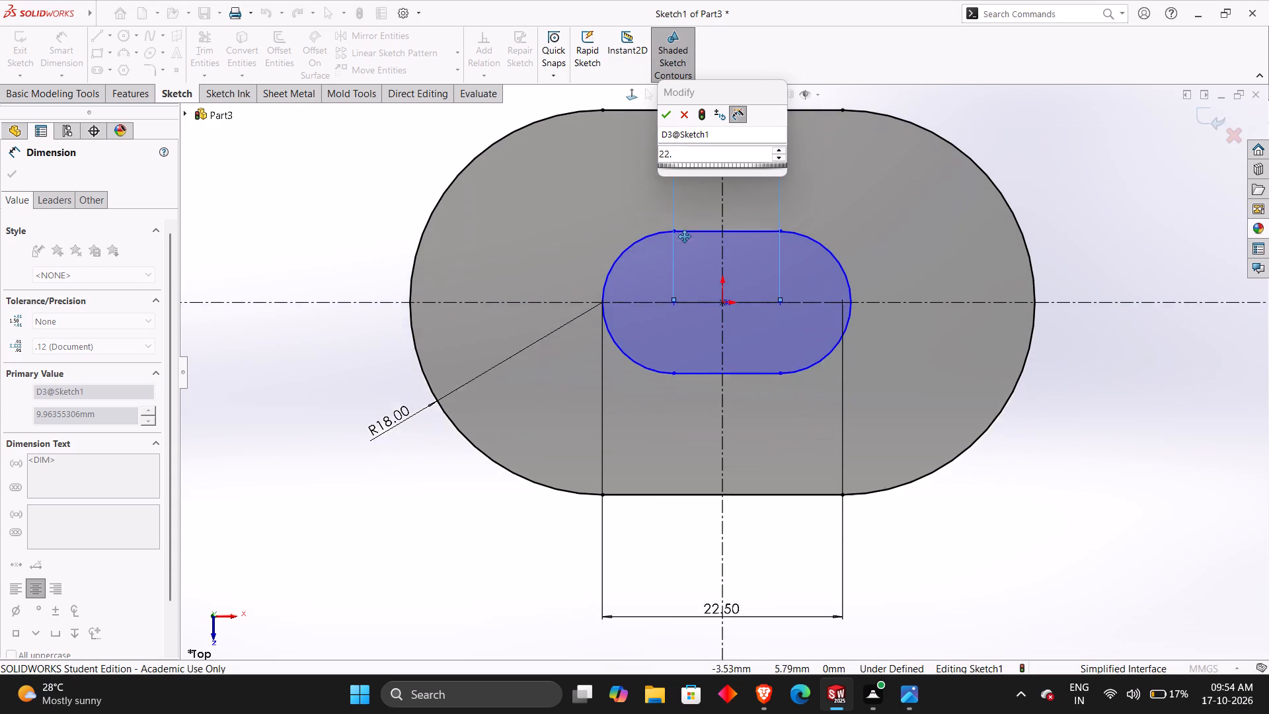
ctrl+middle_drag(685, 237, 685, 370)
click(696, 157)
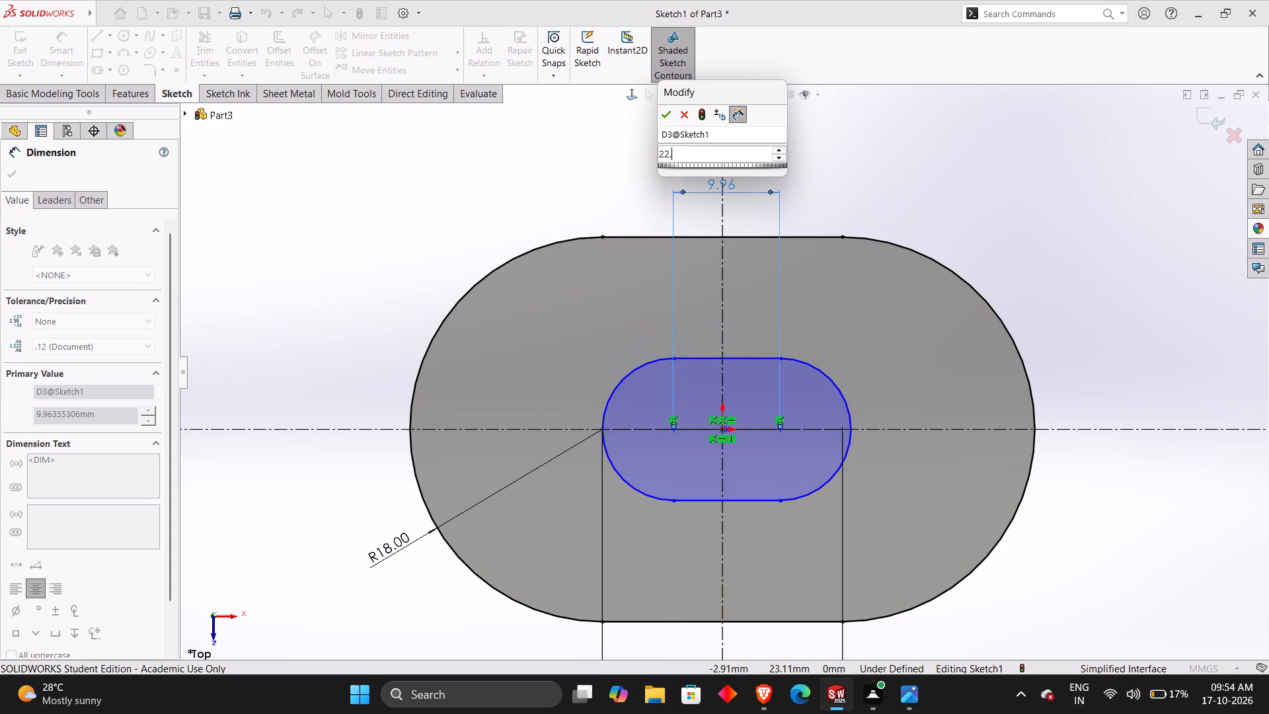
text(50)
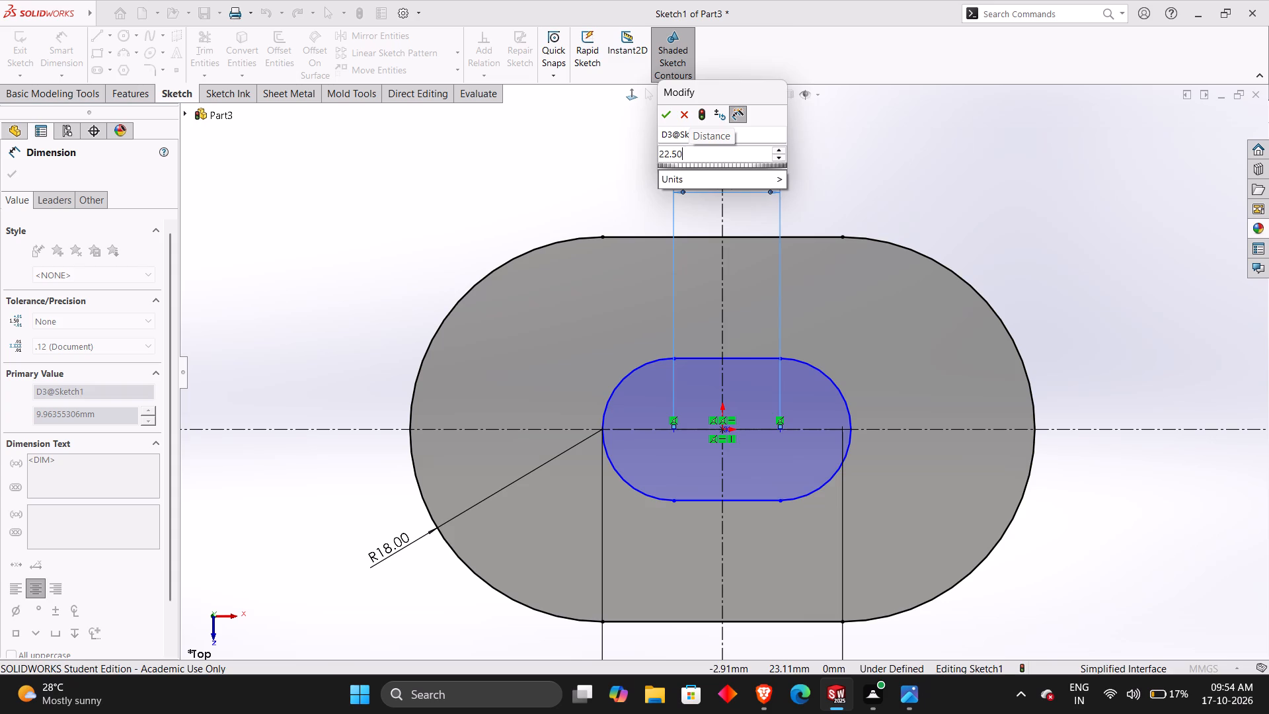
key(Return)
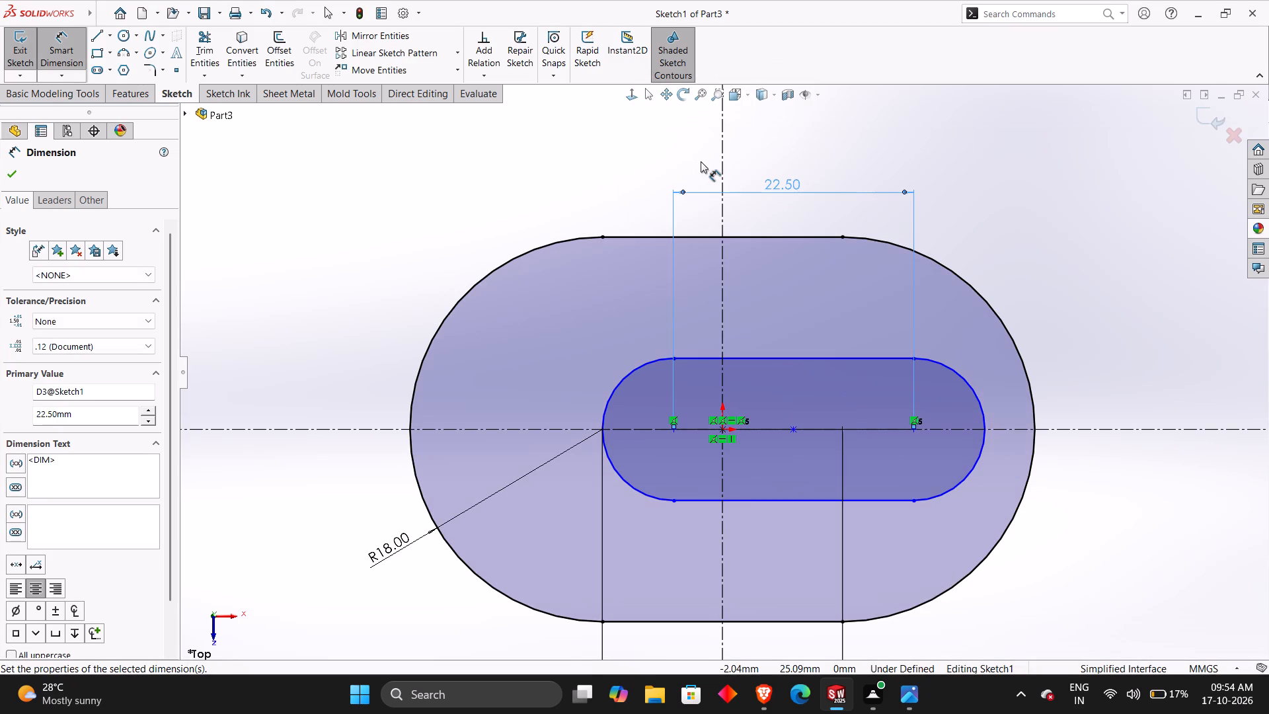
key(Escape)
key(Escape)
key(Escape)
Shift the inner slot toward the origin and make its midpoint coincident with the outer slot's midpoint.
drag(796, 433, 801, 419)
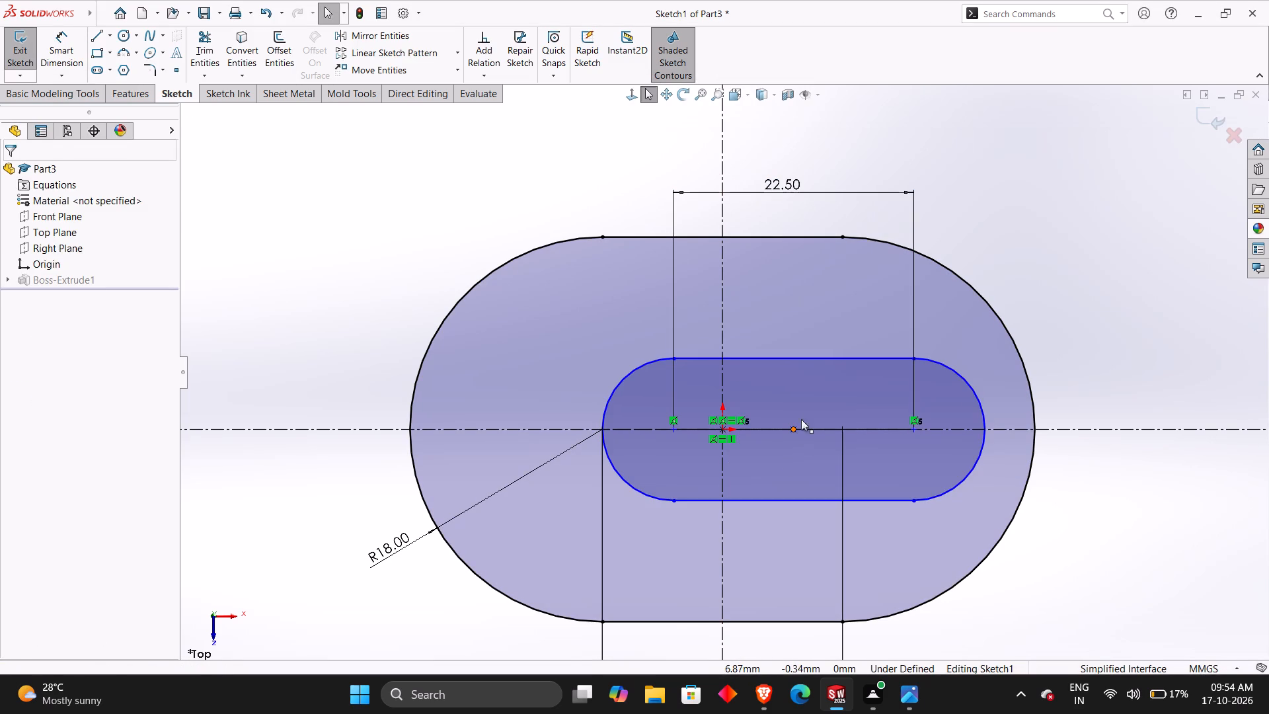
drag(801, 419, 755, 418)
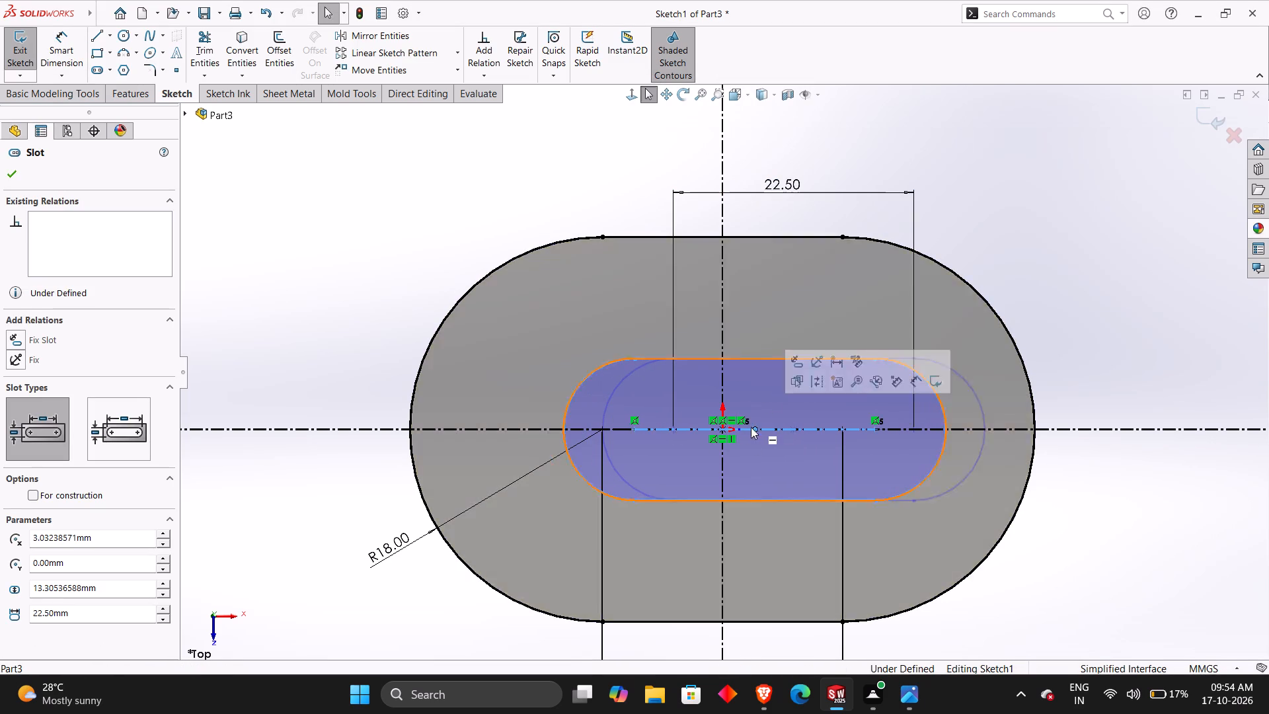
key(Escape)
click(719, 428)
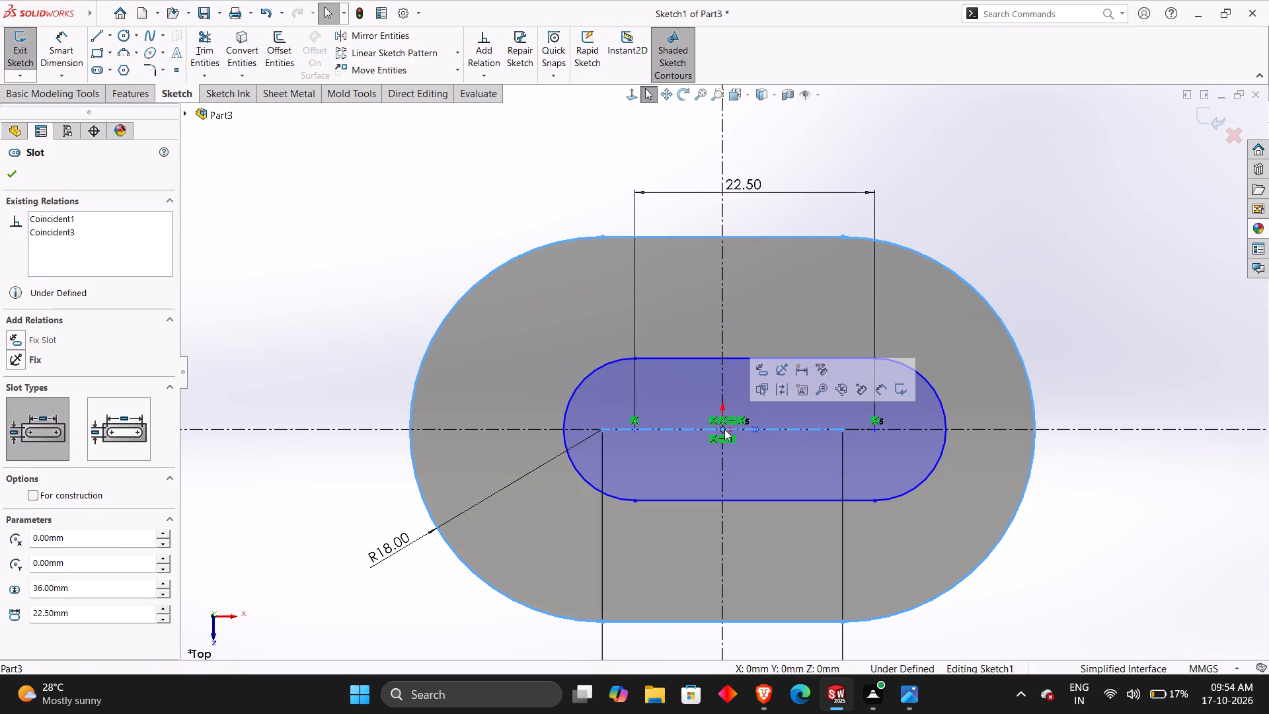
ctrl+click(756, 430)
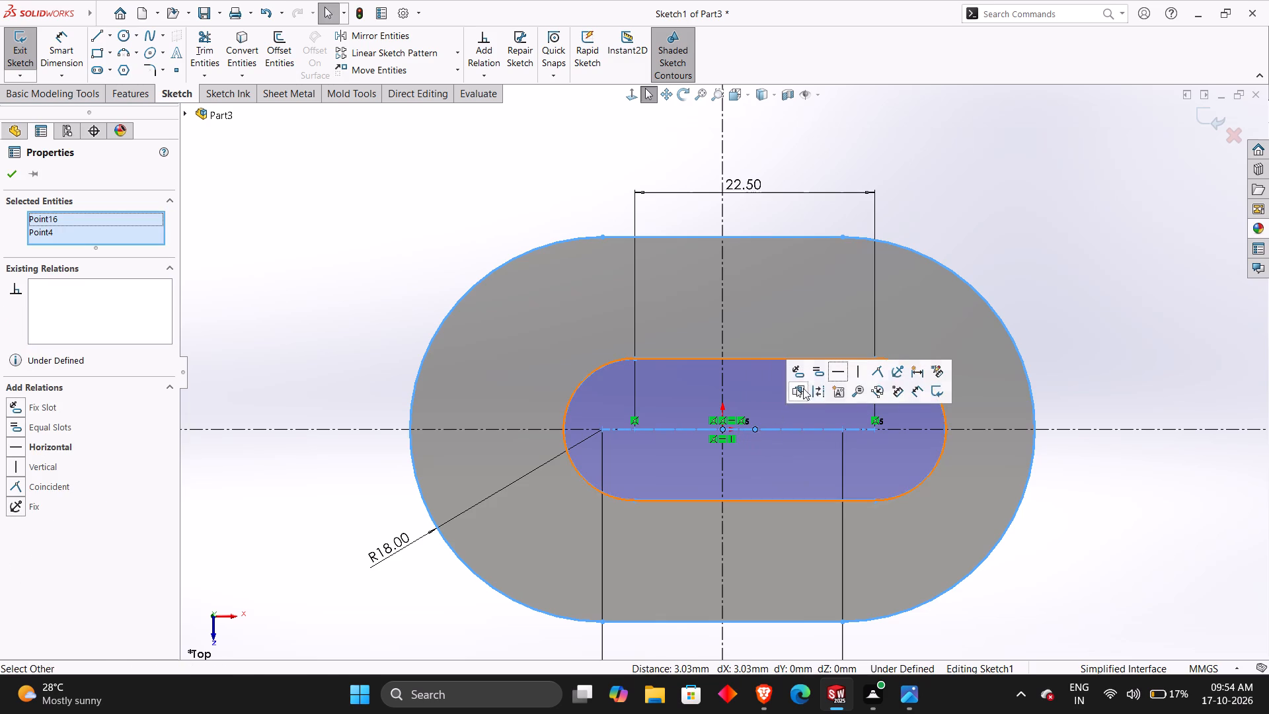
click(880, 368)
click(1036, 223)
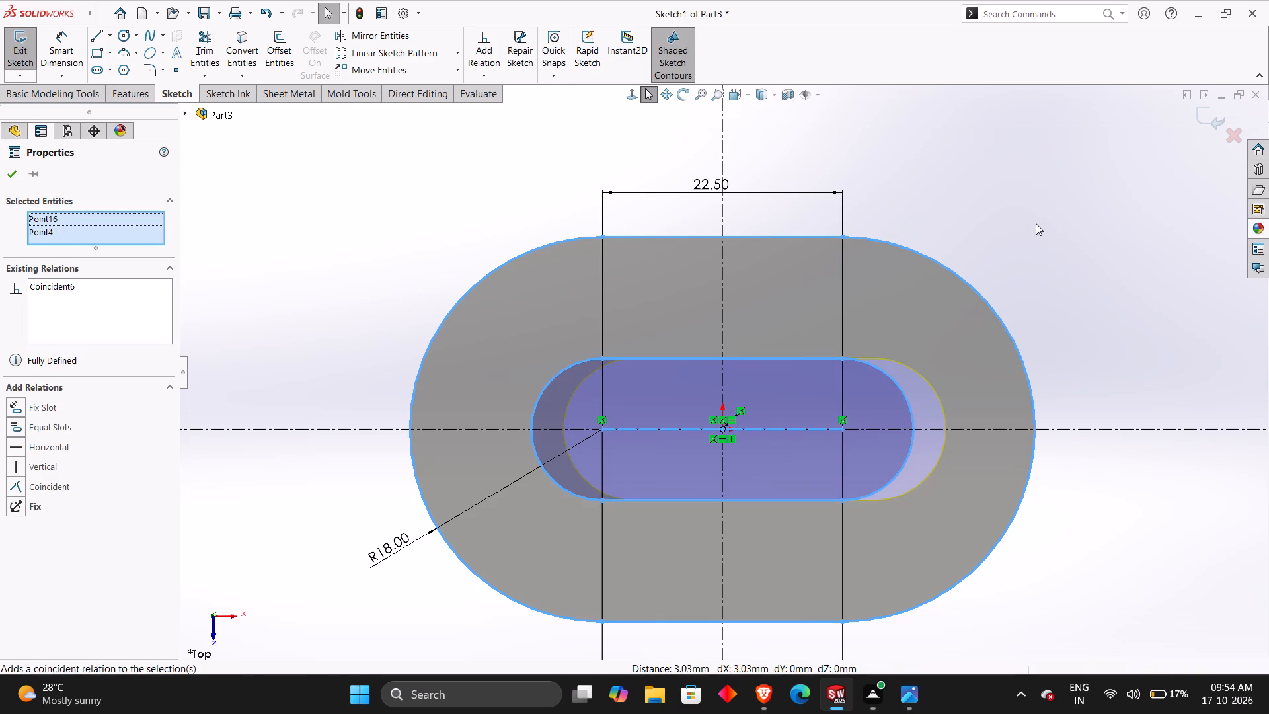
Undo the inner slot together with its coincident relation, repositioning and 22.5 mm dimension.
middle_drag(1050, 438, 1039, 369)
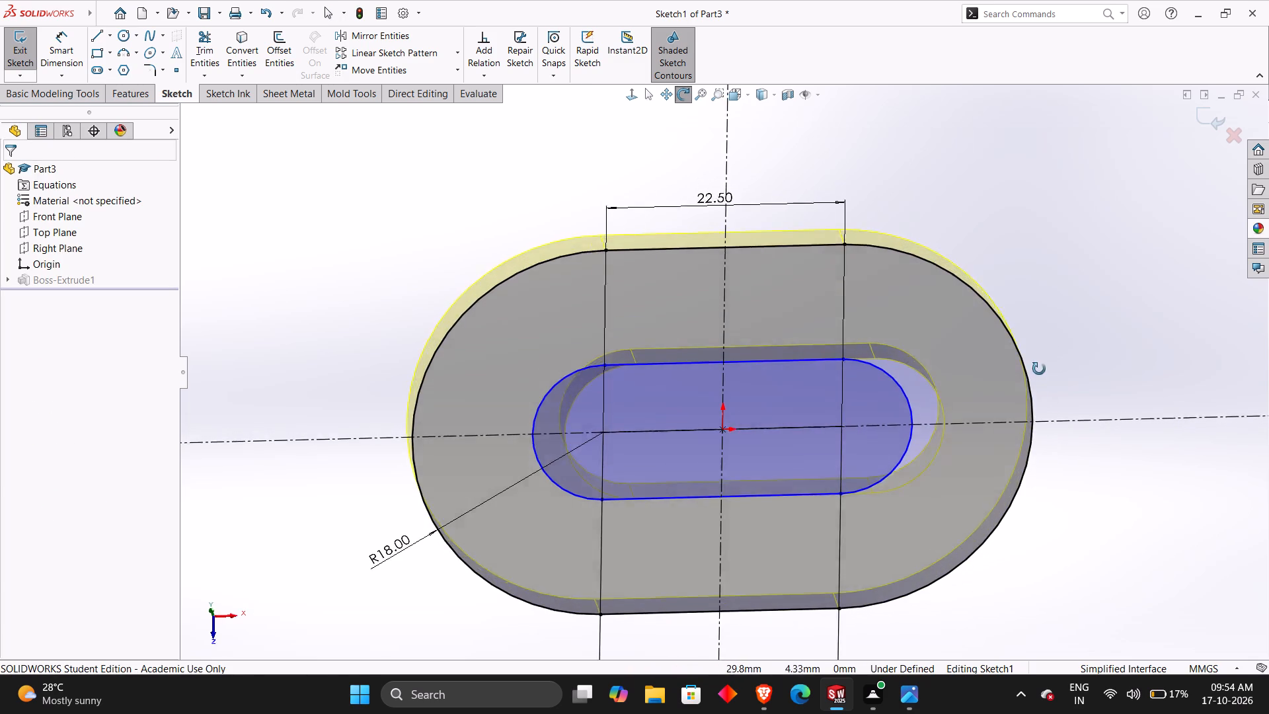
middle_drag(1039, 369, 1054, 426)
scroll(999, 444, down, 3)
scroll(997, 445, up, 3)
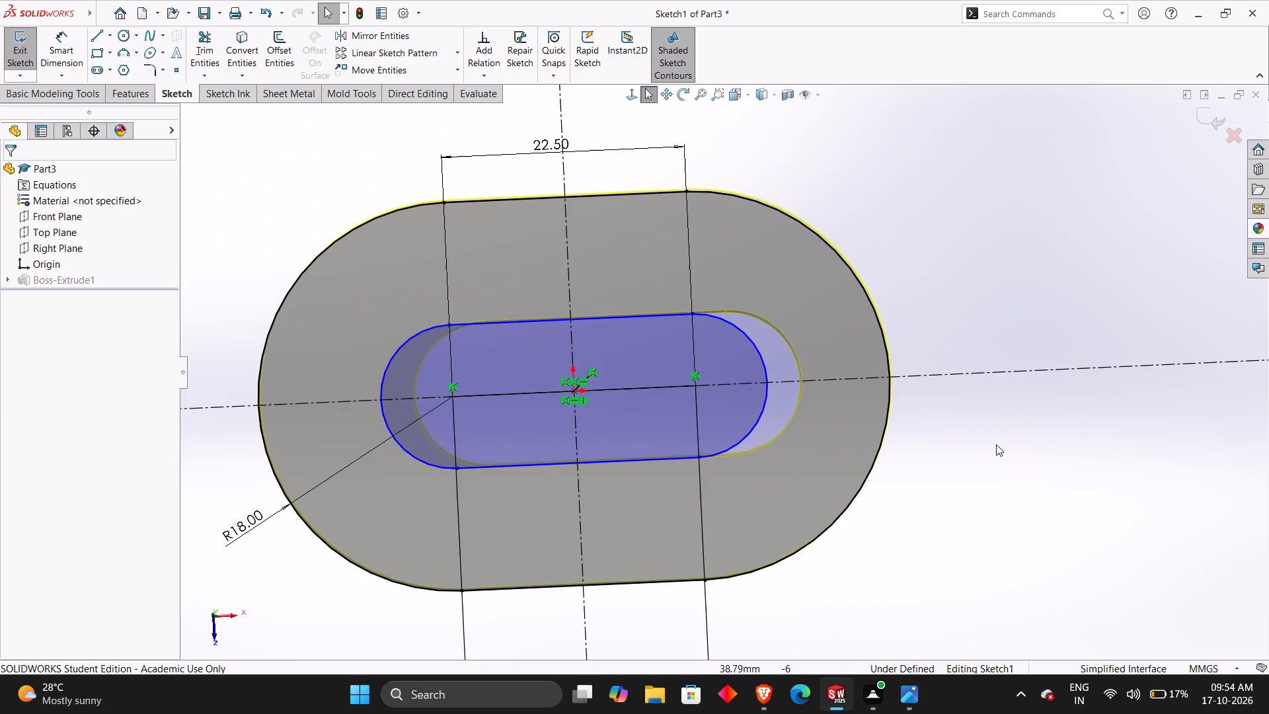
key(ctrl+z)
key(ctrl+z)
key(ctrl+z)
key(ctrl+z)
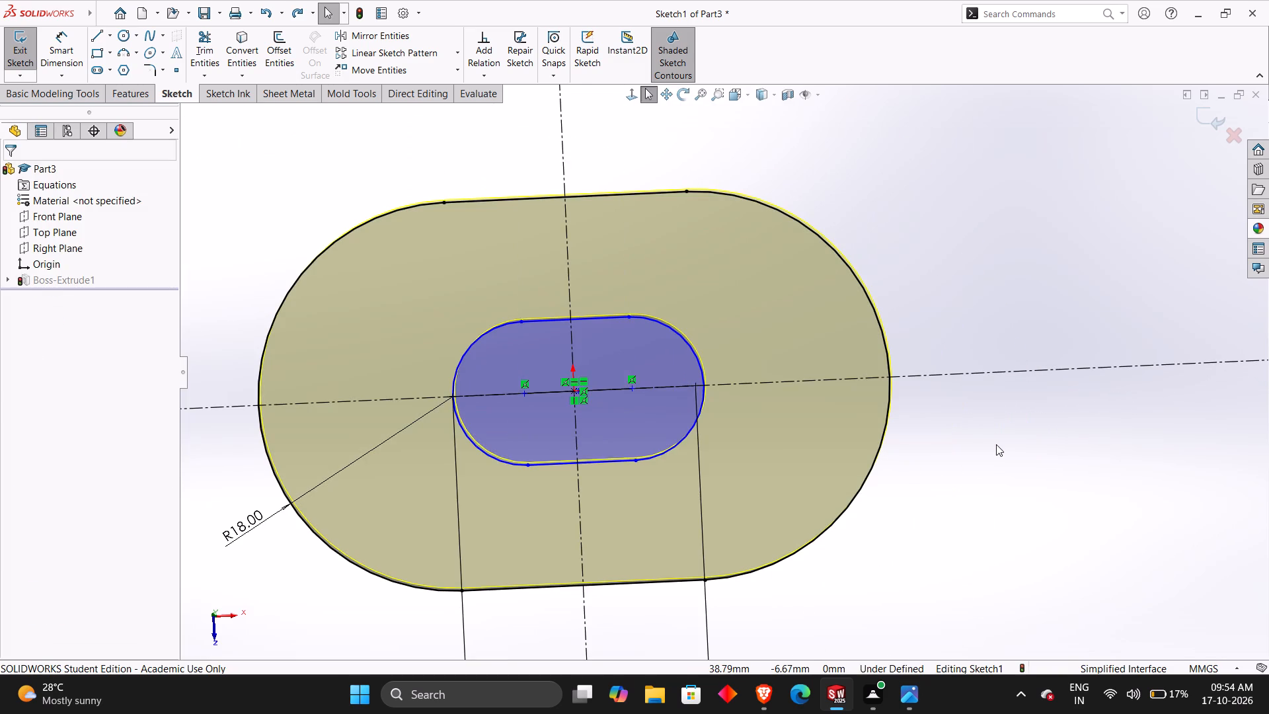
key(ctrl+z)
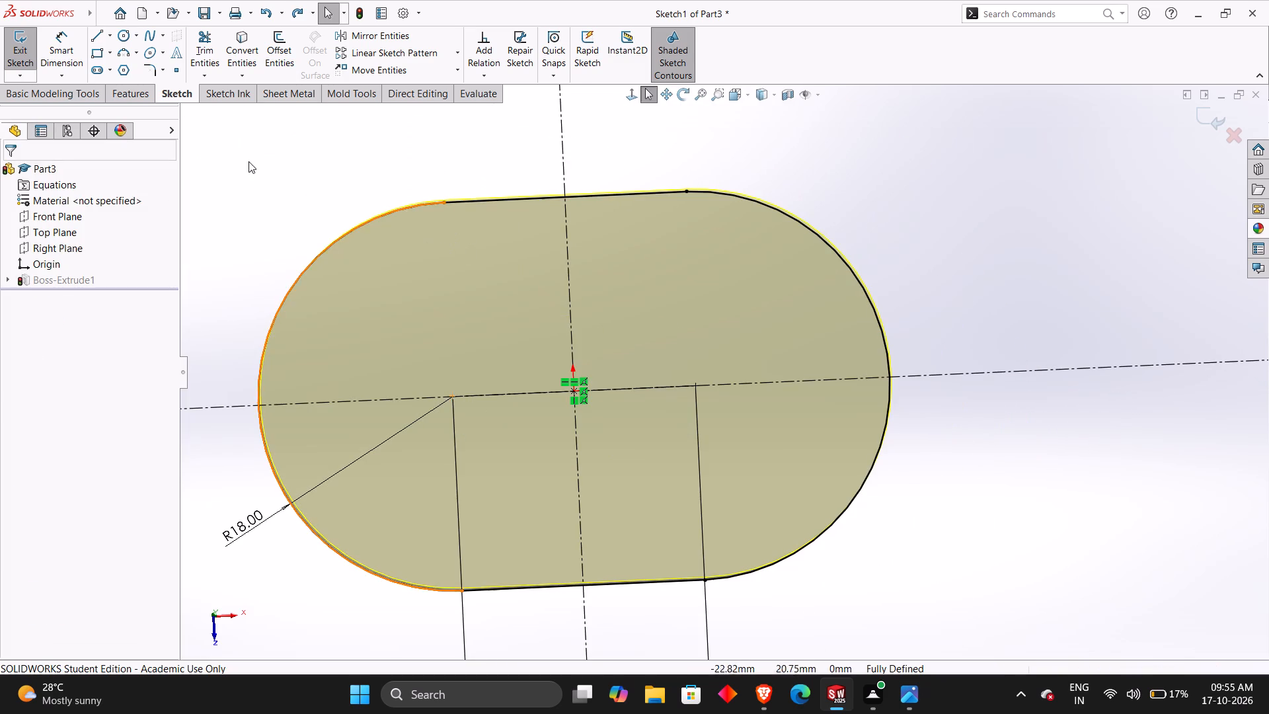
Sketch a horizontal straight slot outside the flange profile, beyond its upper-right end, about 11 mm between centres and 11 mm wide.
click(99, 71)
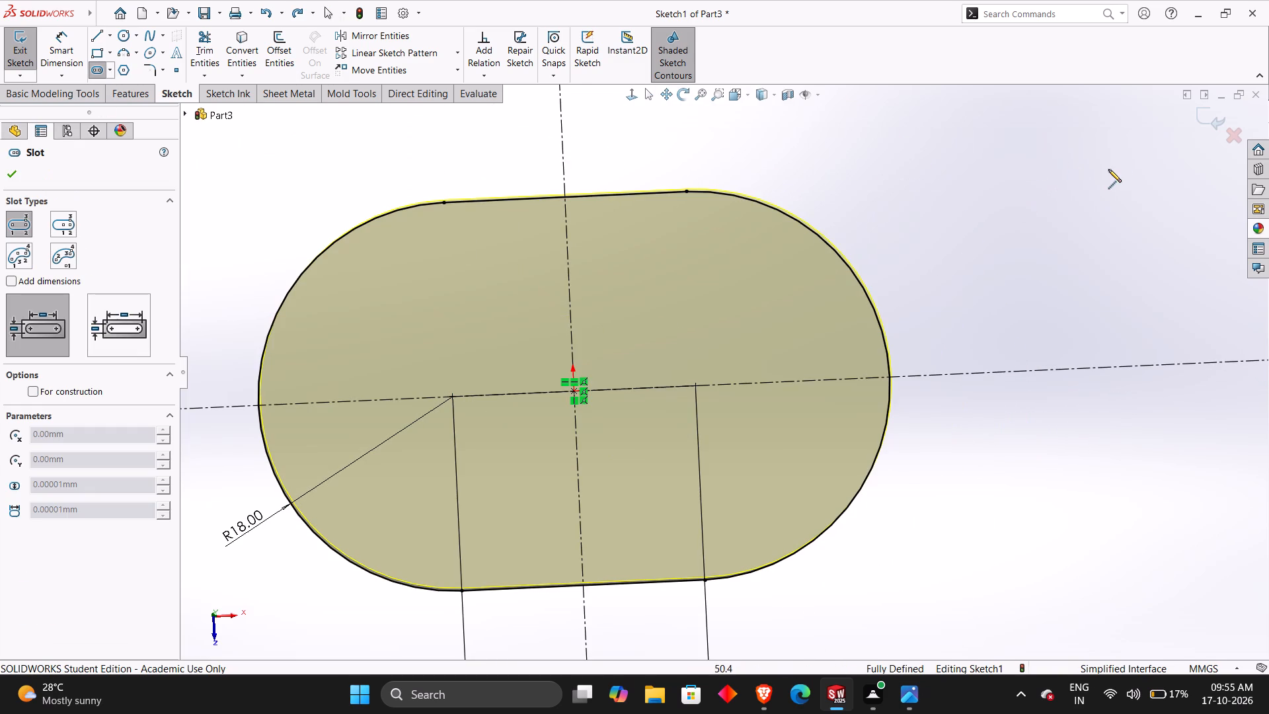
click(1108, 170)
click(987, 177)
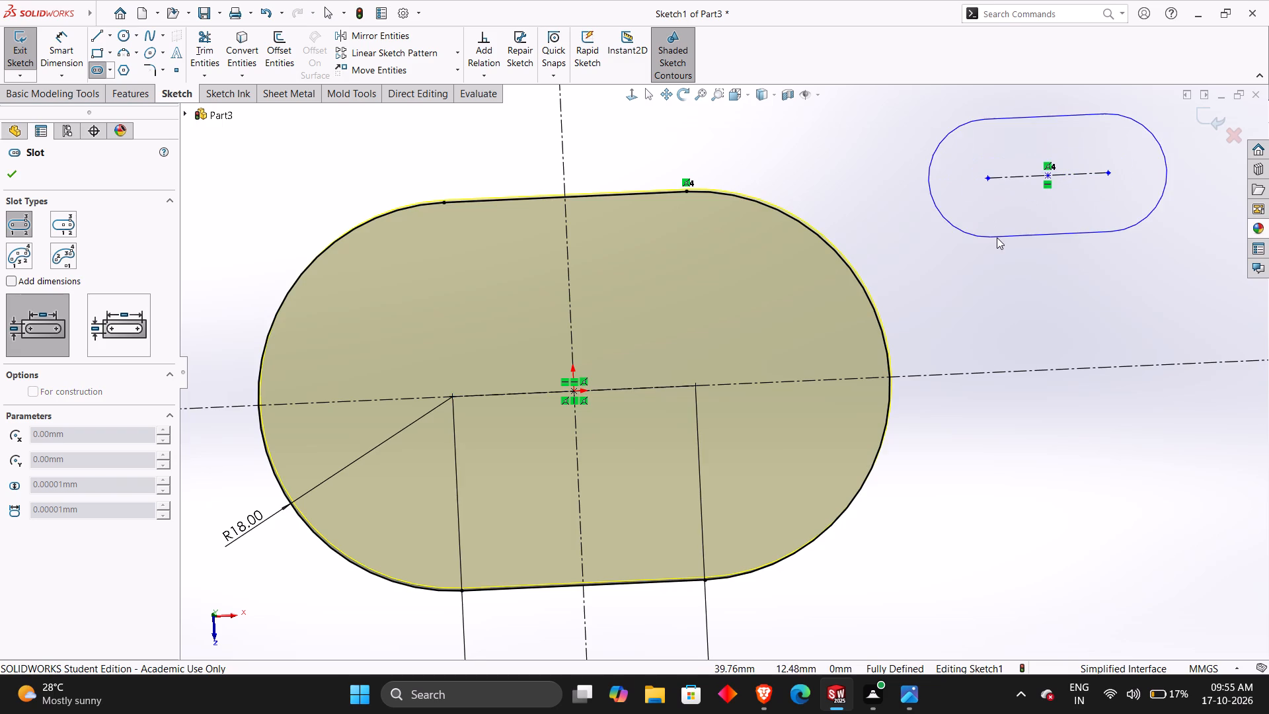
click(997, 237)
key(ctrl+1)
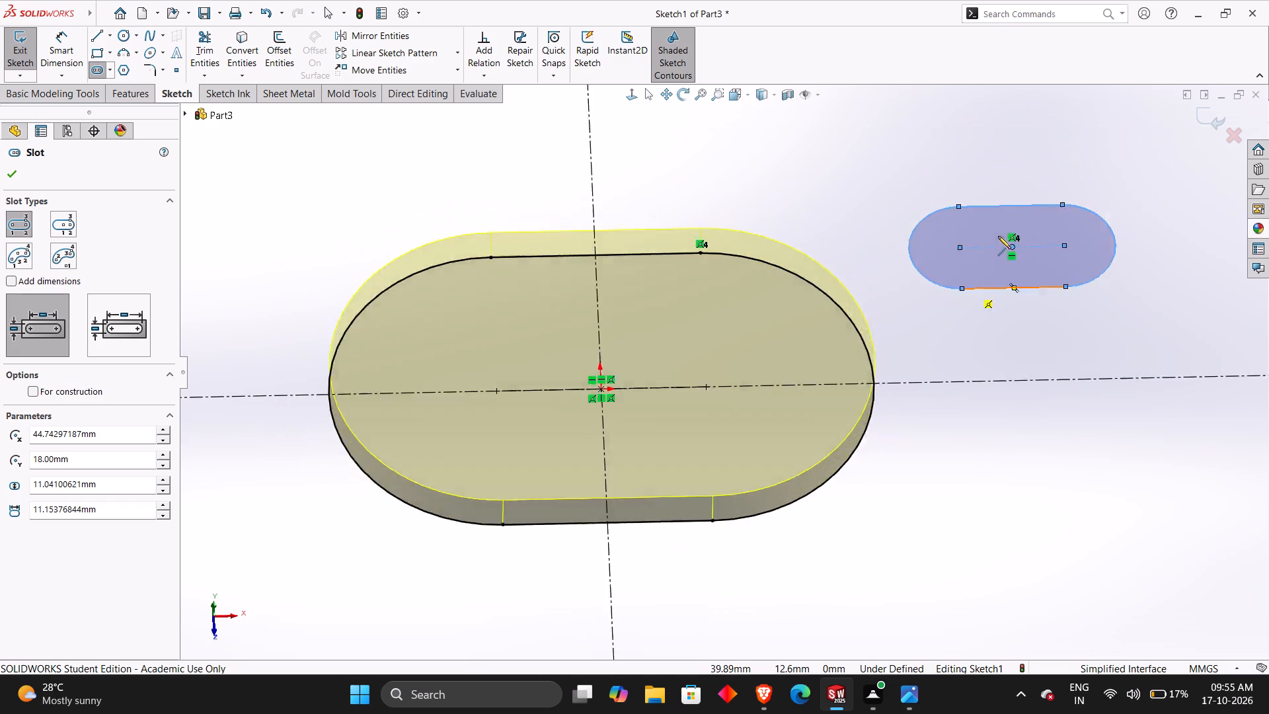
key(ctrl+2)
key(ctrl+3)
key(ctrl+4)
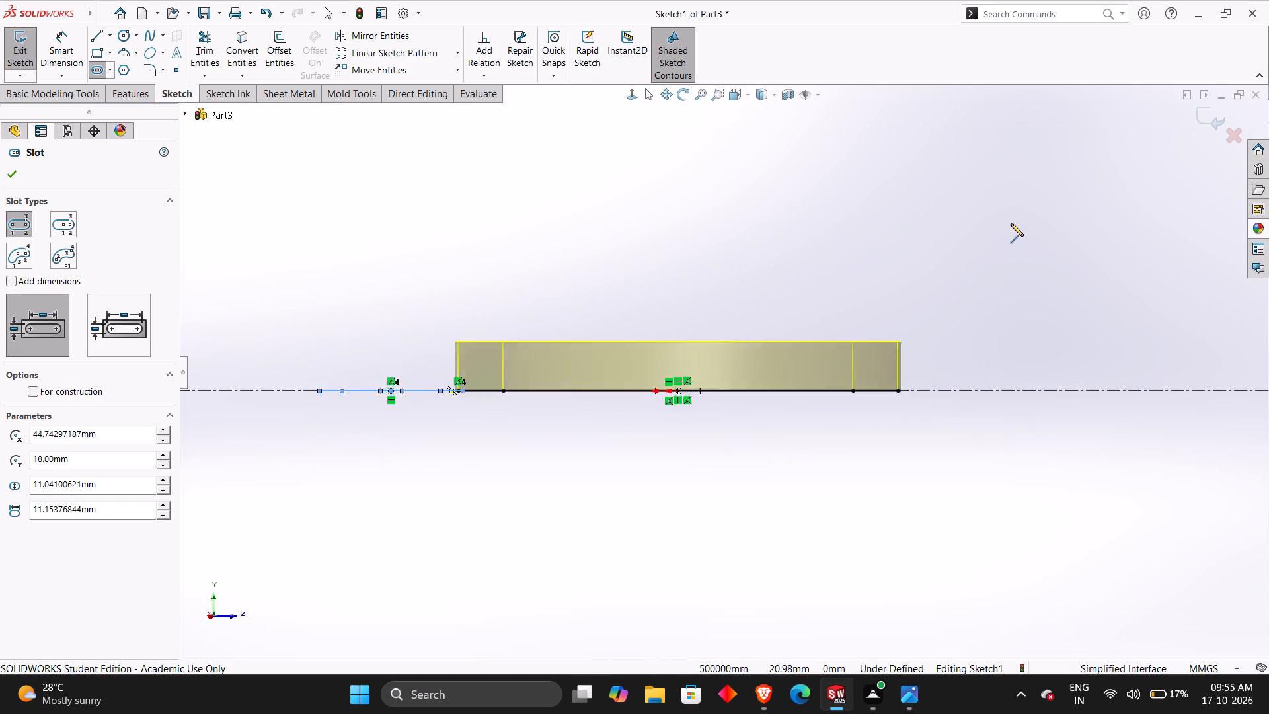
key(ctrl+5)
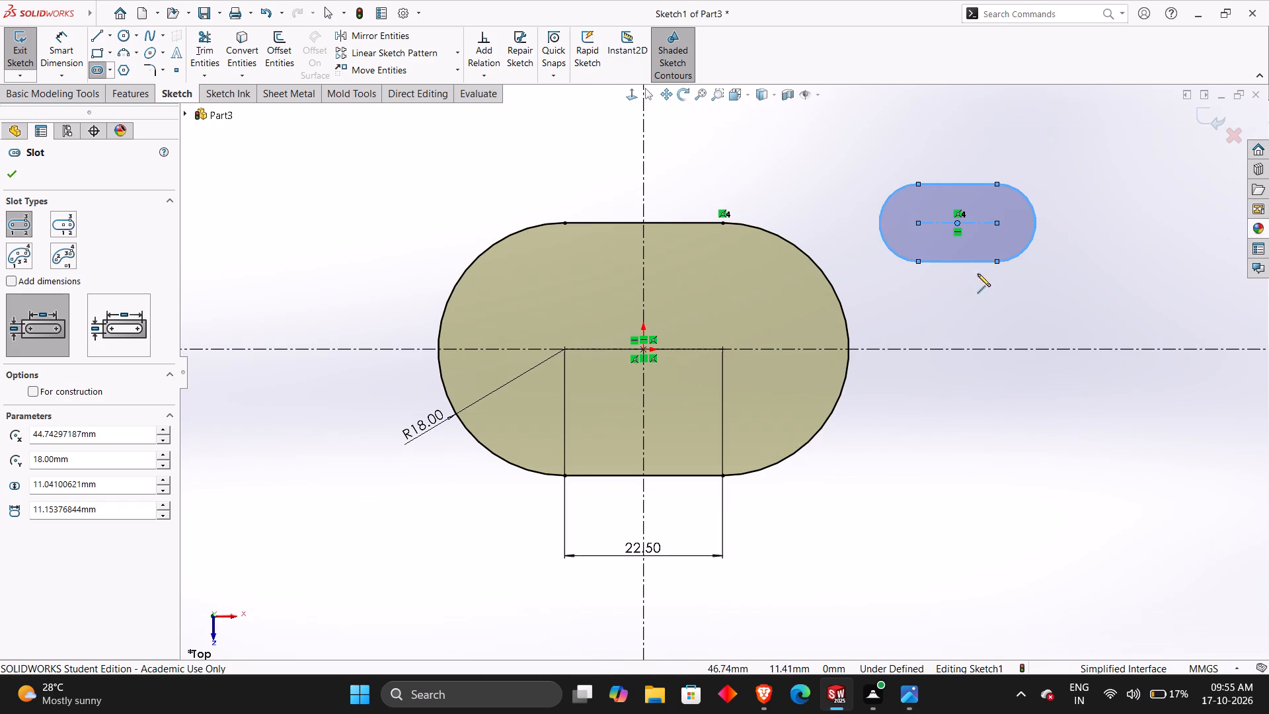
click(960, 314)
key(Escape)
key(Escape)
Dimension the distance between the small slot's arc centres as 22.50 mm.
right_drag(1125, 273, 1003, 191)
click(916, 222)
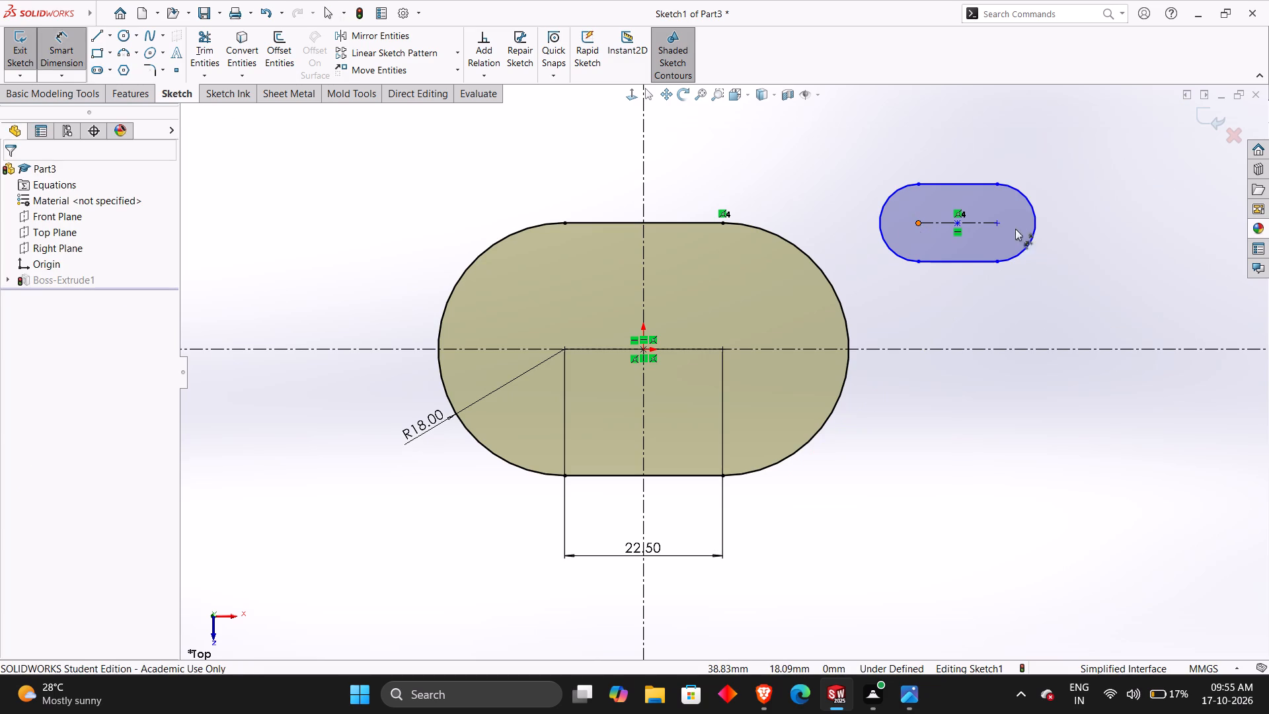
click(999, 224)
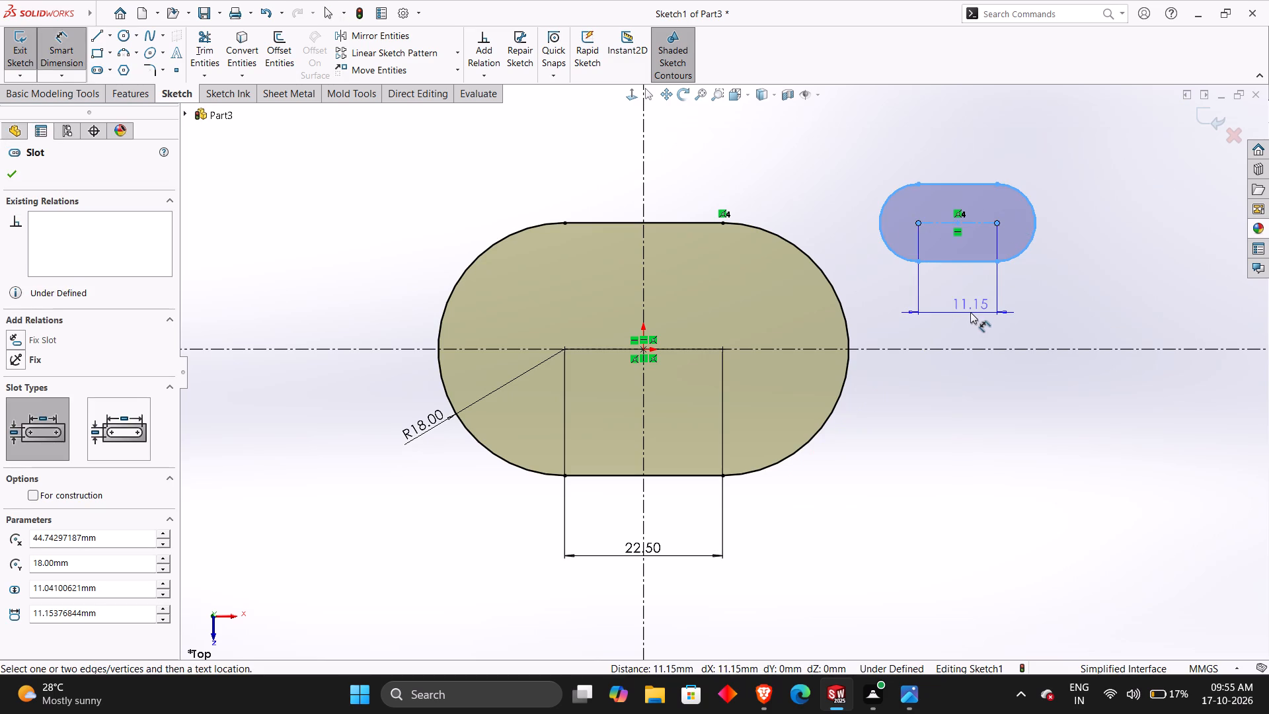
click(970, 312)
key(2)
text(2.)
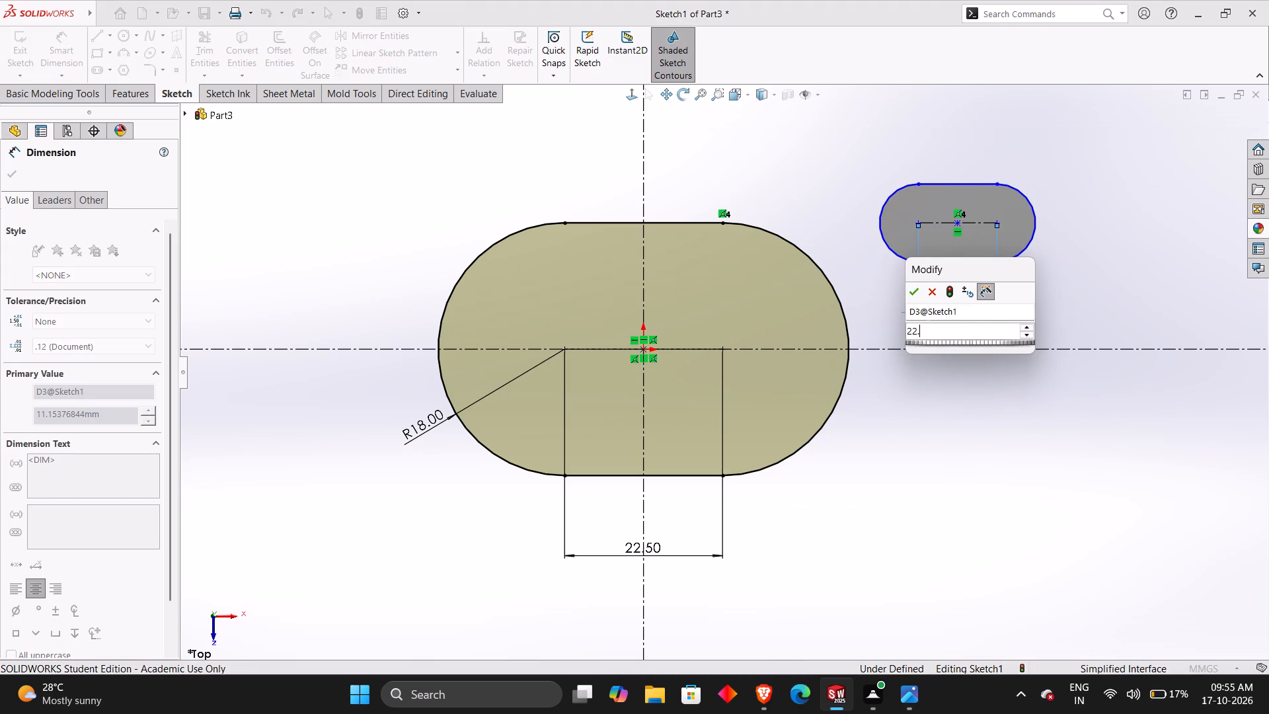
text(50)
key(Return)
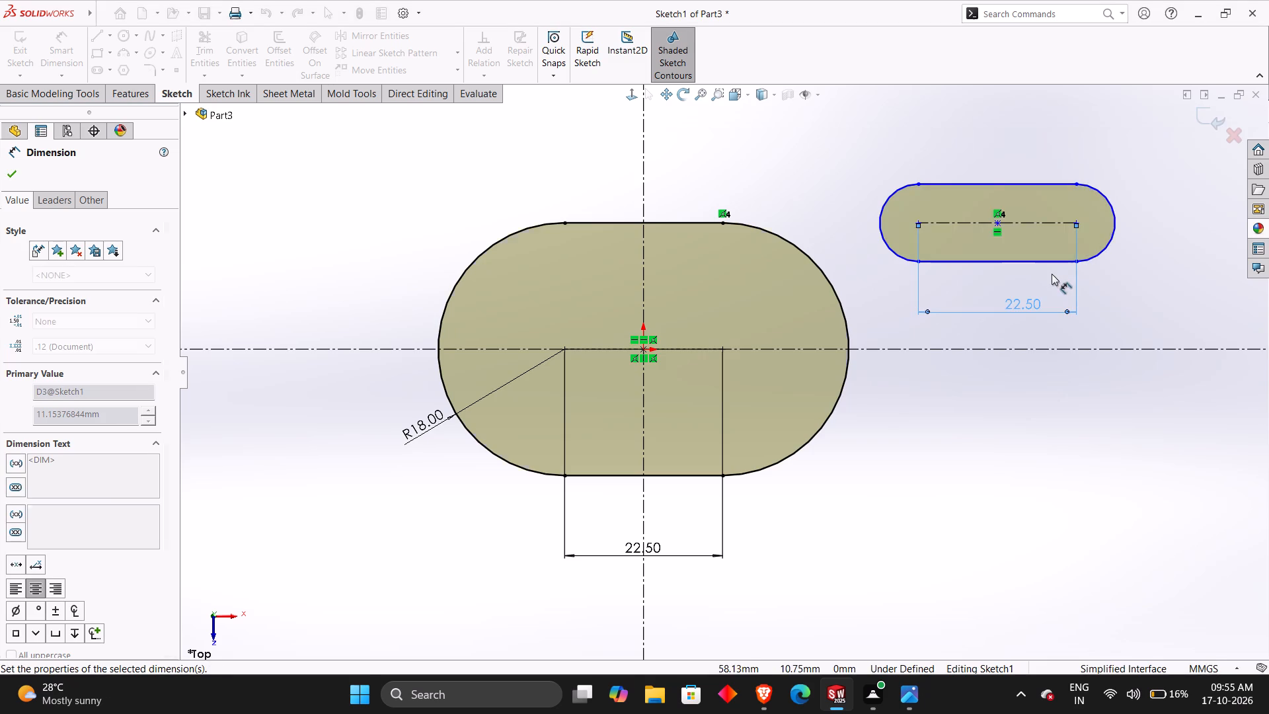
click(993, 275)
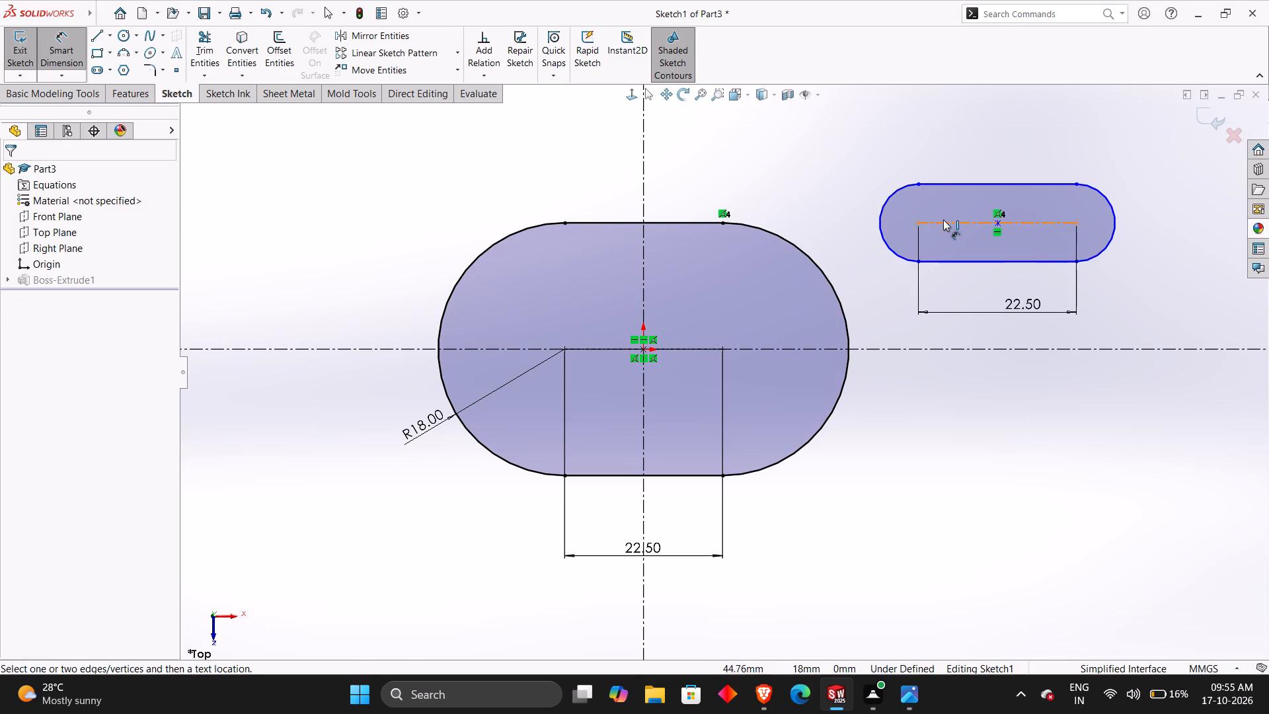
click(894, 194)
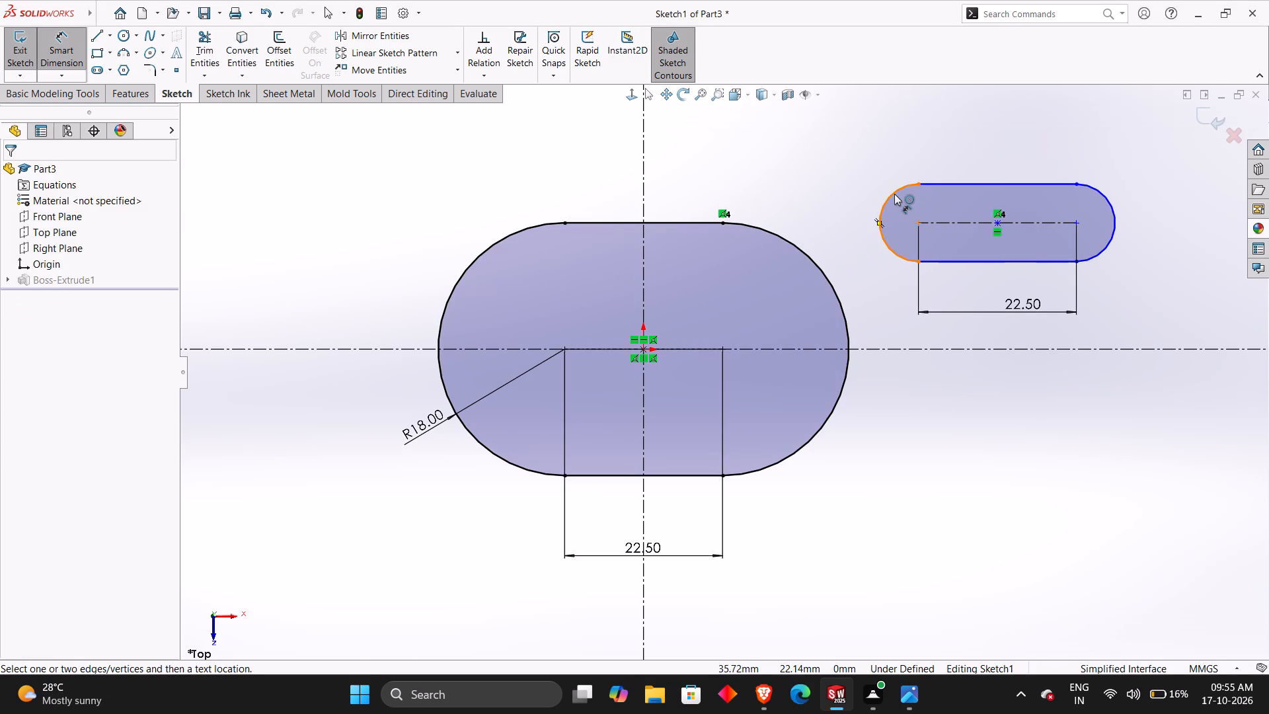
key(Escape)
key(Escape)
key(Escape)
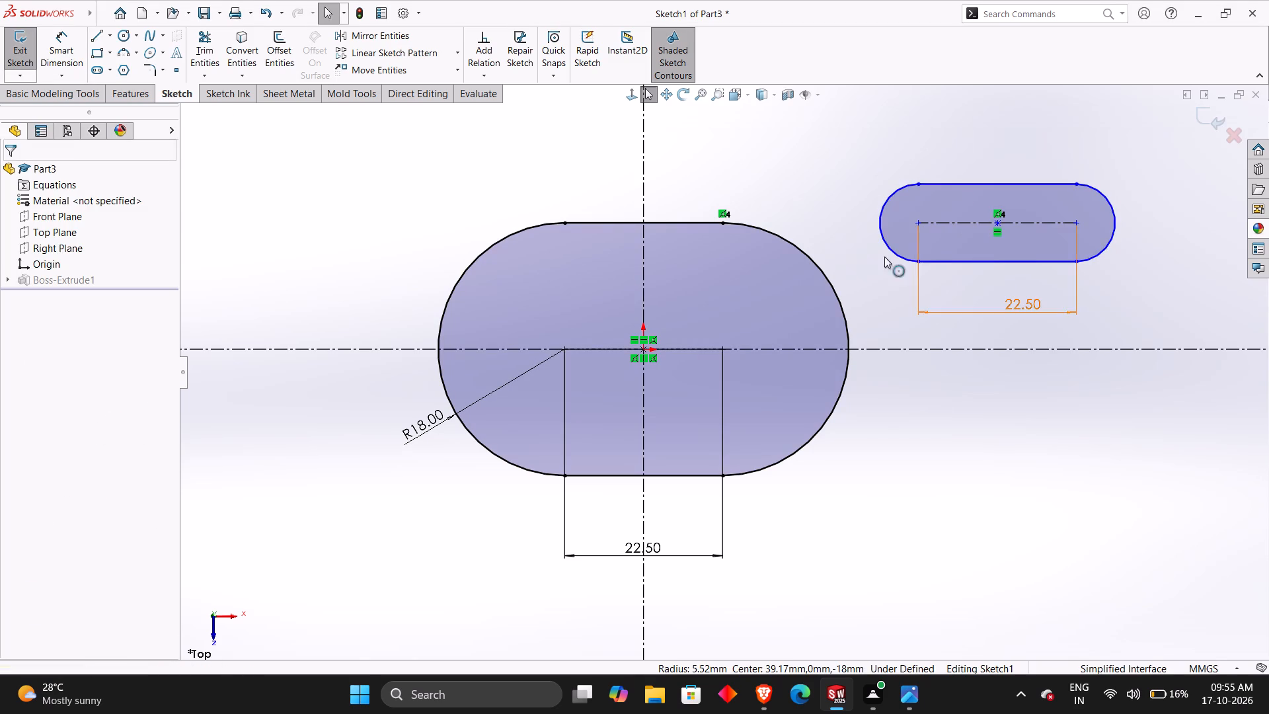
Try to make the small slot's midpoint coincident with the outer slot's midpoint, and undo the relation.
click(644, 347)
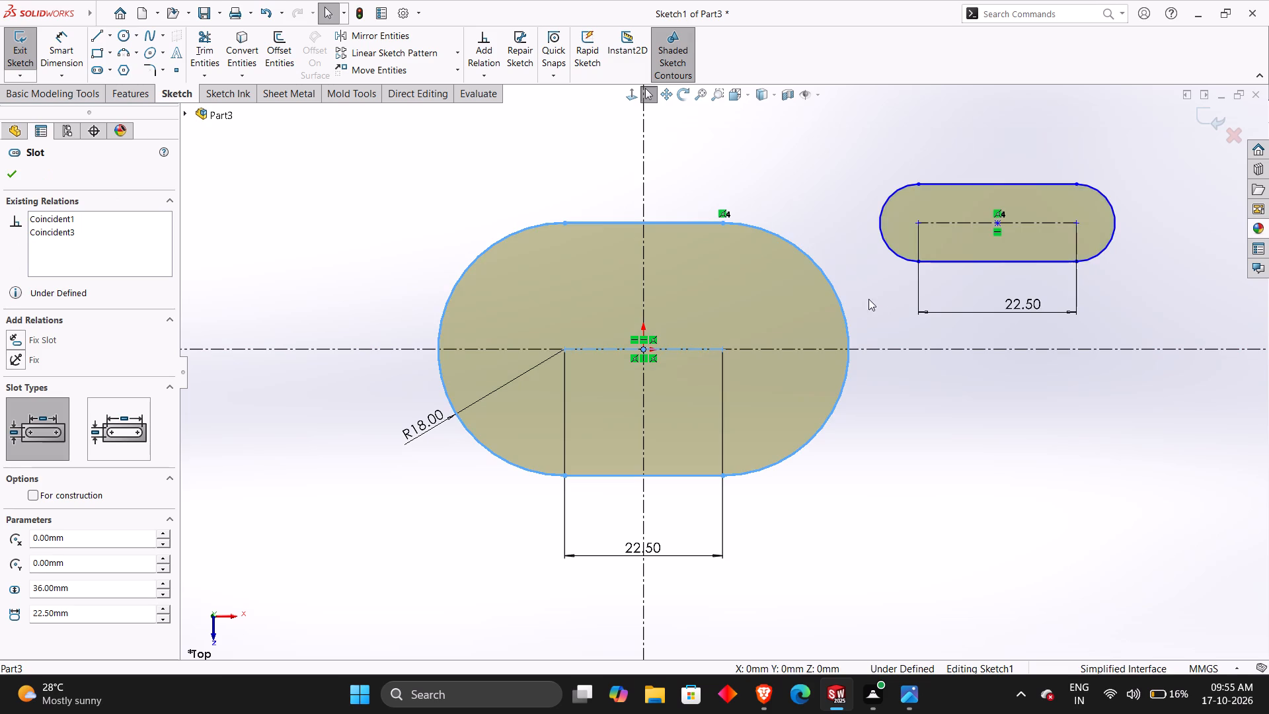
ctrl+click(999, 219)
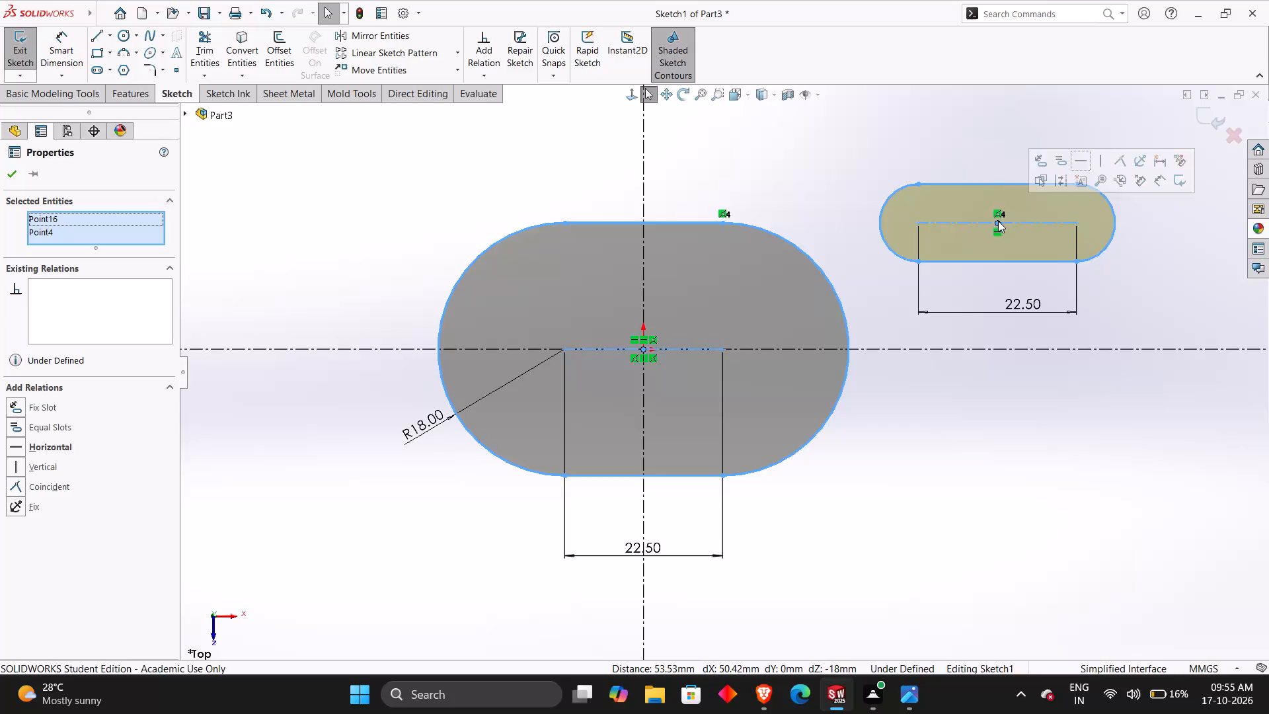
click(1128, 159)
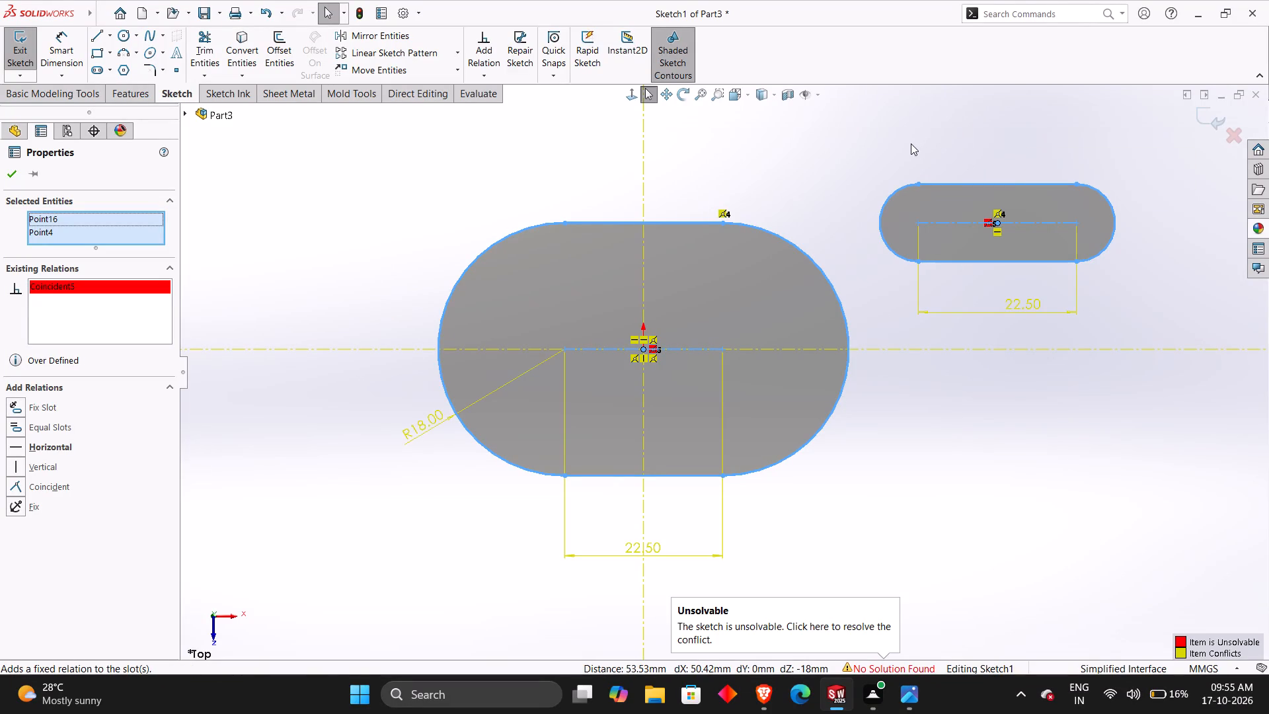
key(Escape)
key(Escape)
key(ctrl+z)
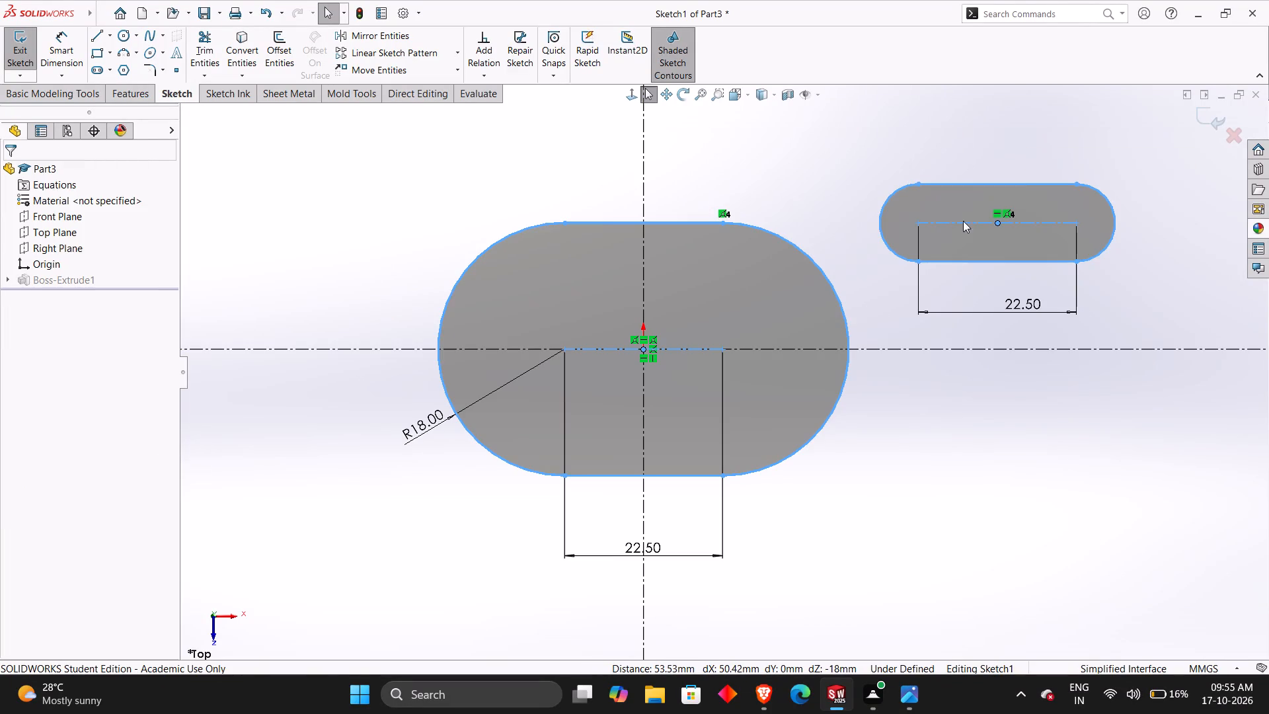
Delete the coincident relation tying the small slot's midpoint to the outer slot's upper edge.
drag(999, 224, 985, 241)
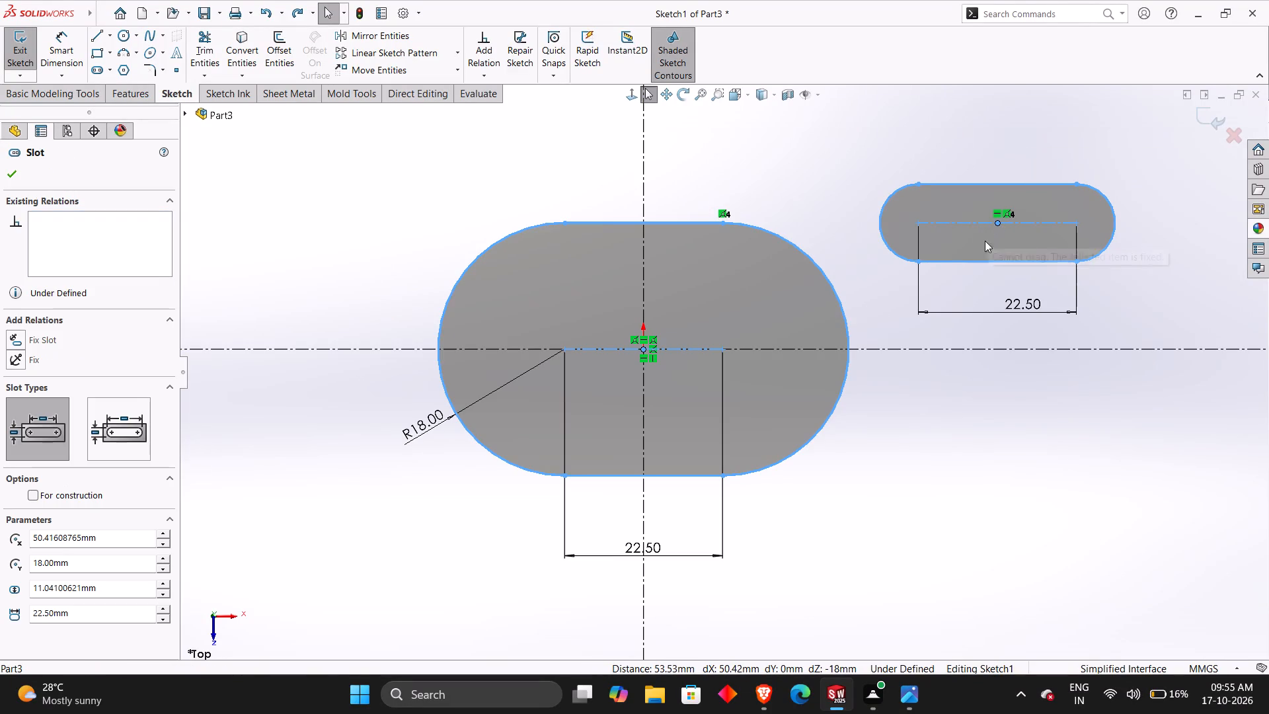
drag(985, 241, 978, 249)
key(Escape)
key(Escape)
key(Escape)
key(Escape)
key(Escape)
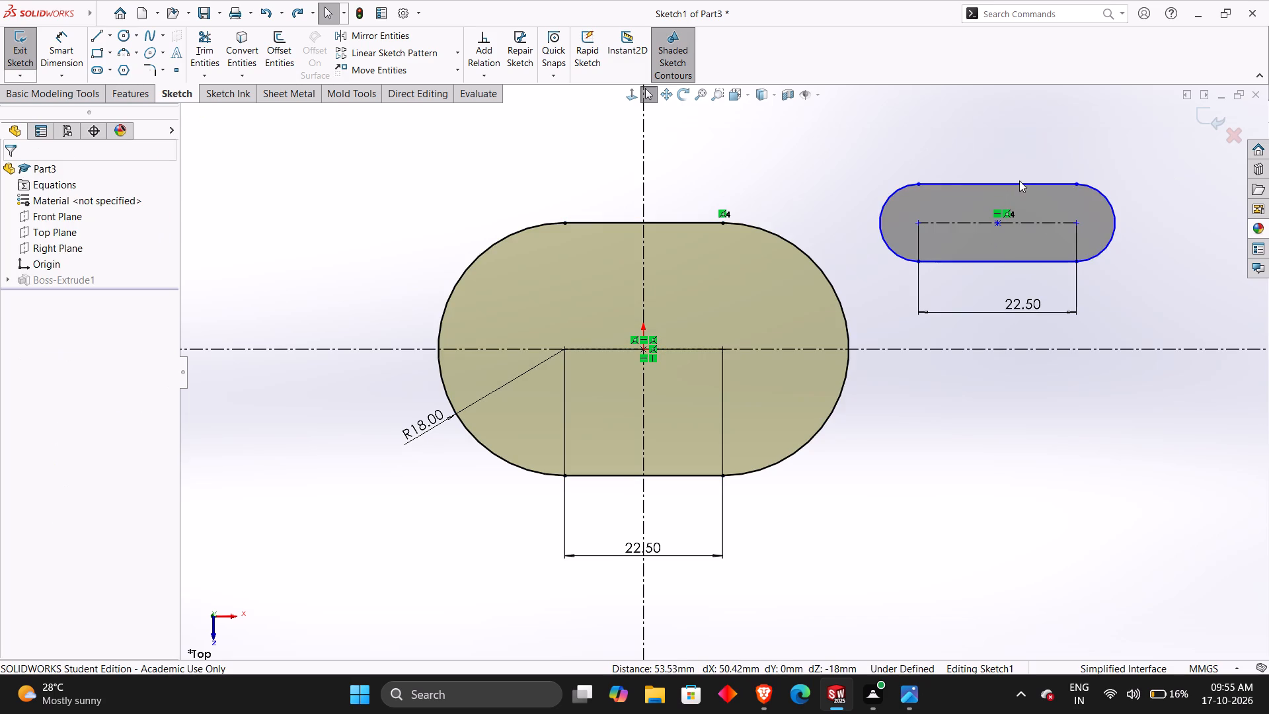
click(1007, 214)
key(Delete)
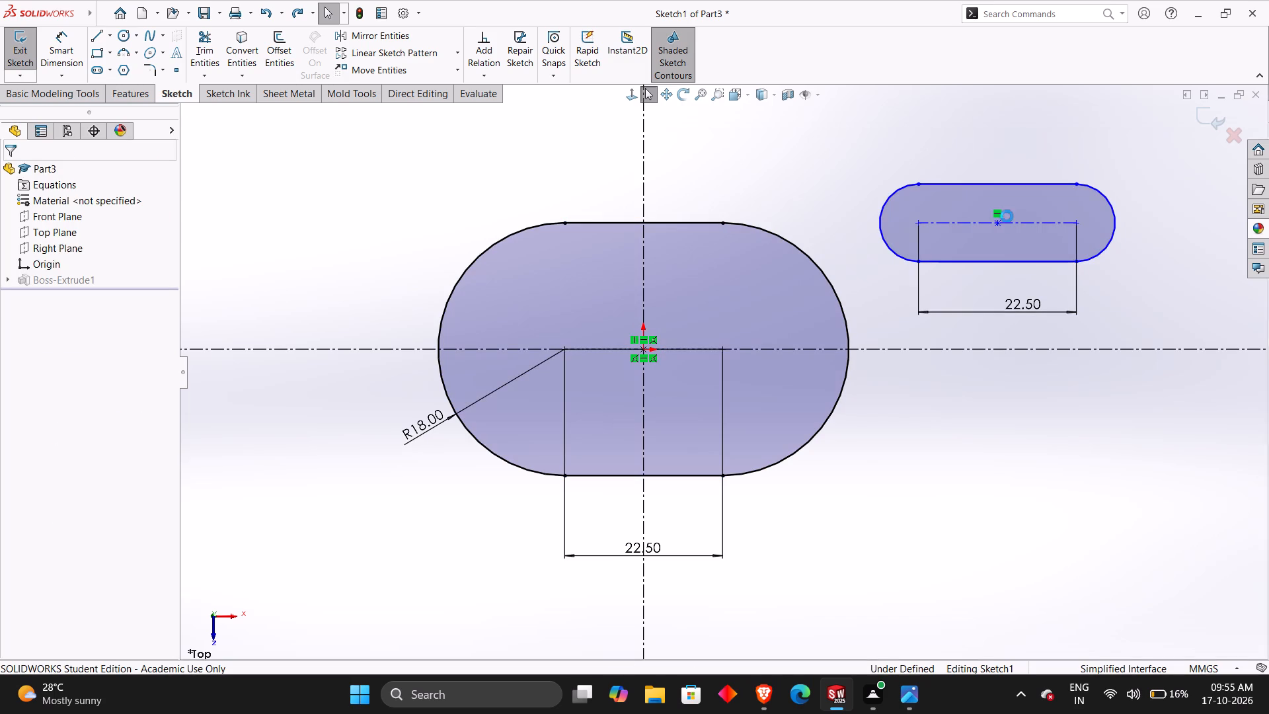
Move the small slot inside the flange profile and make its midpoint coincident with the outer slot's midpoint.
drag(999, 222, 679, 329)
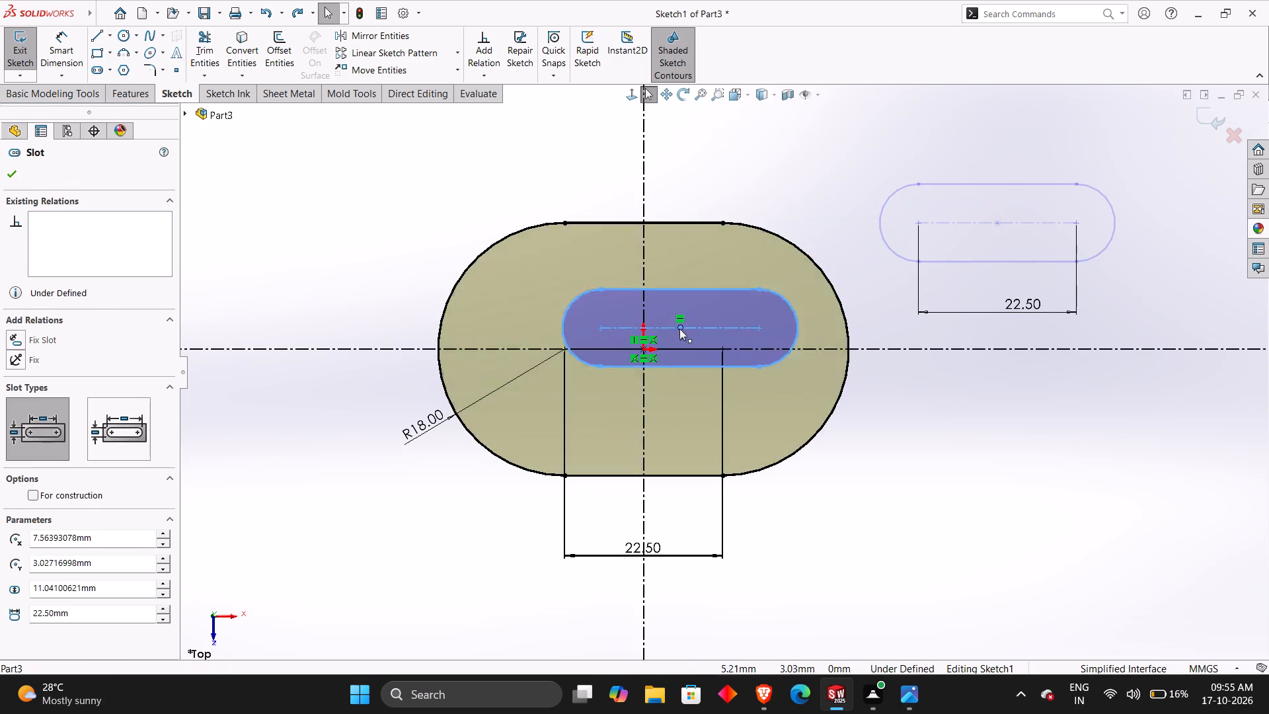
drag(679, 329, 664, 331)
scroll(660, 317, down, 4)
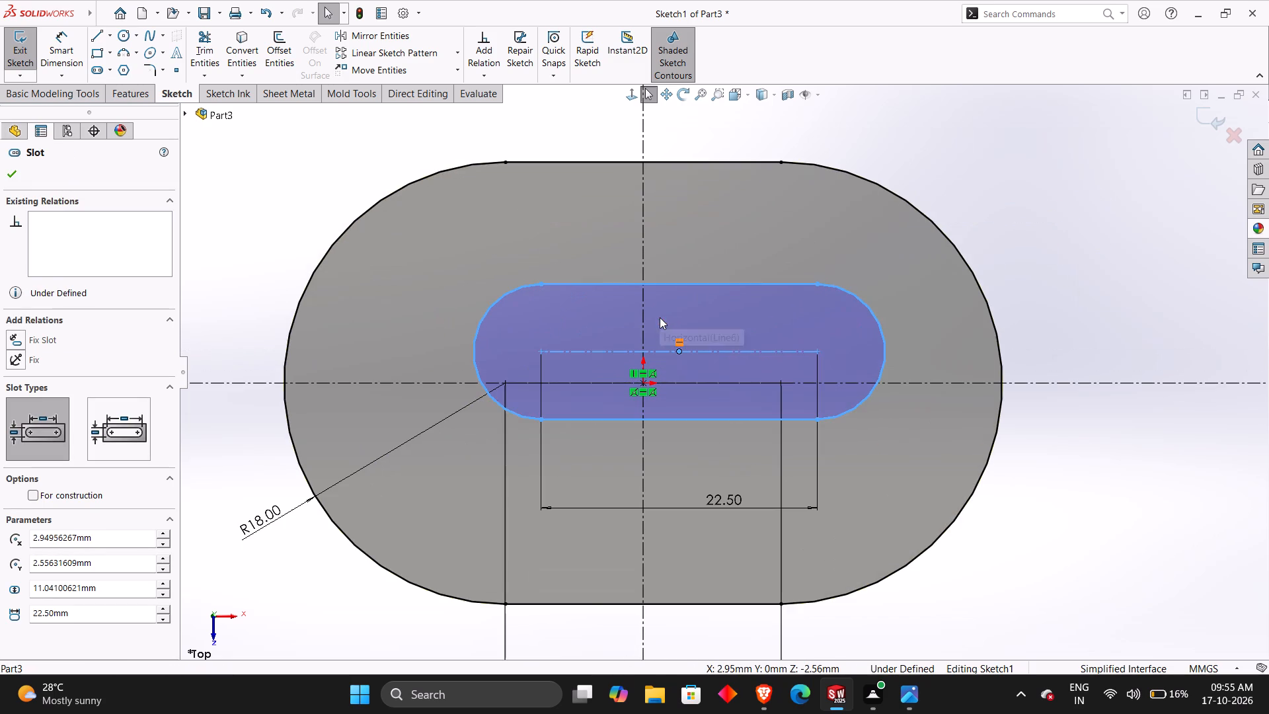
scroll(670, 345, down, 3)
key(Escape)
key(Escape)
key(Escape)
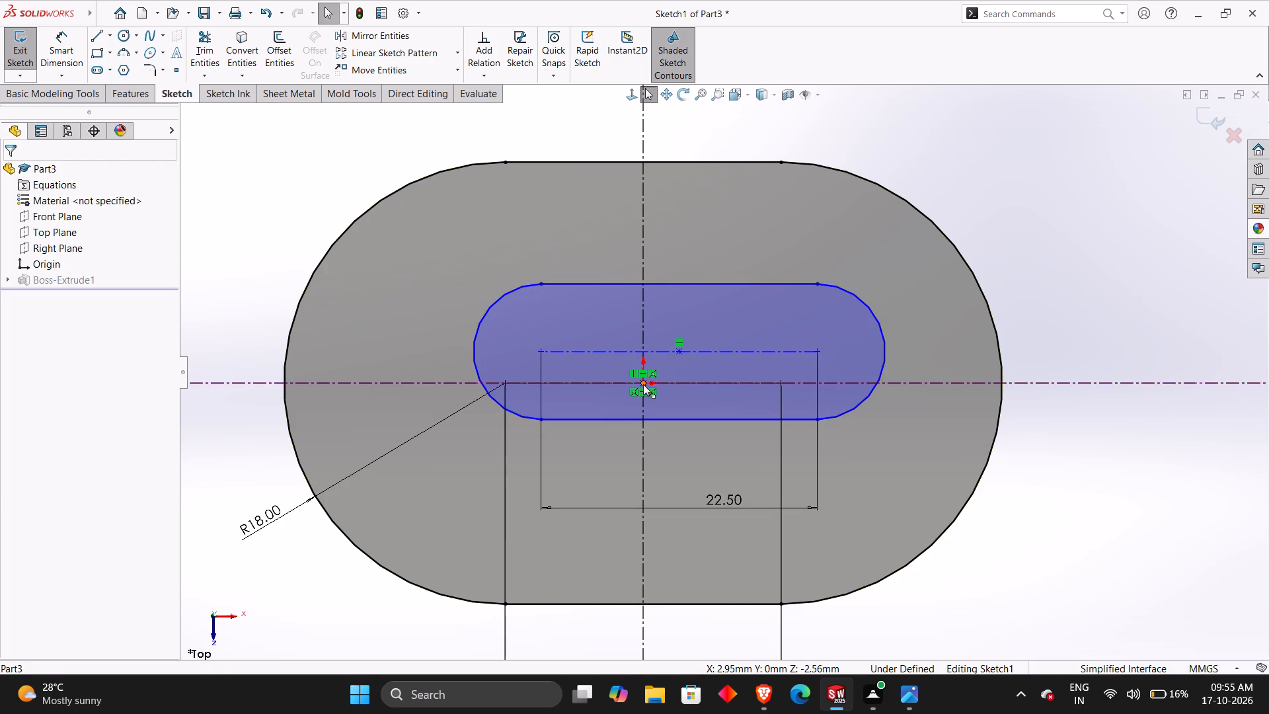
click(644, 384)
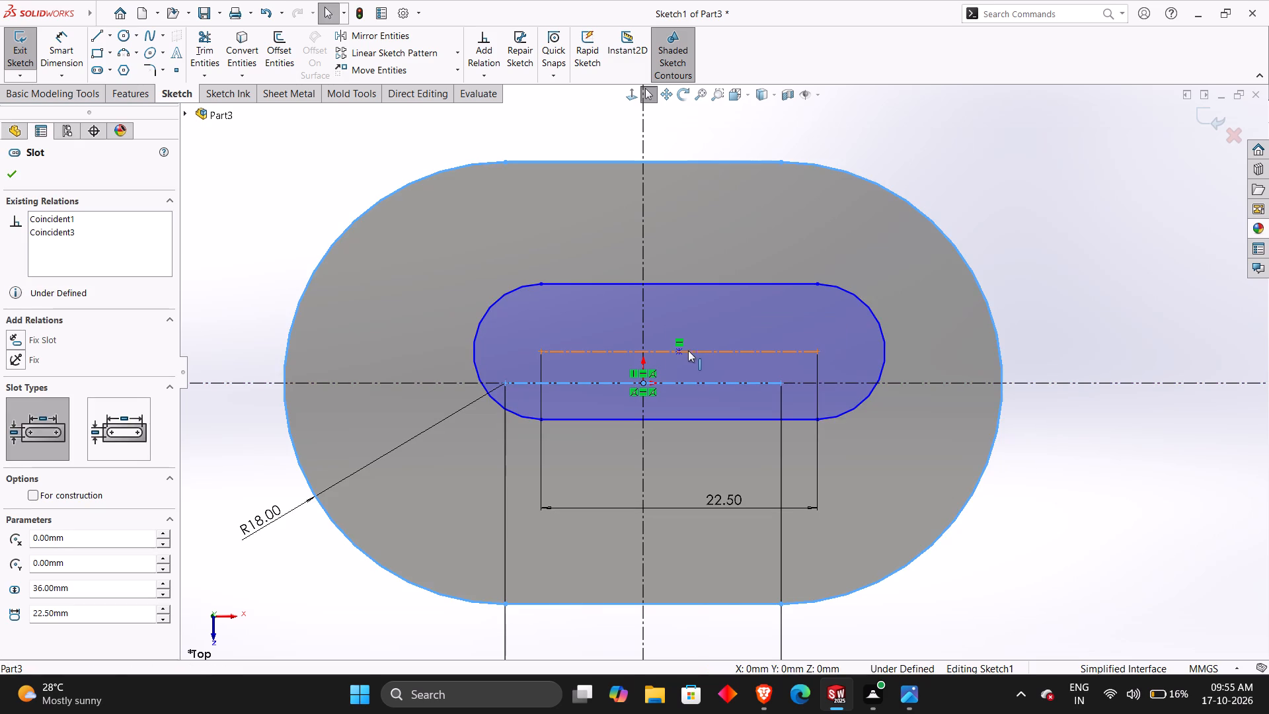
ctrl+click(680, 353)
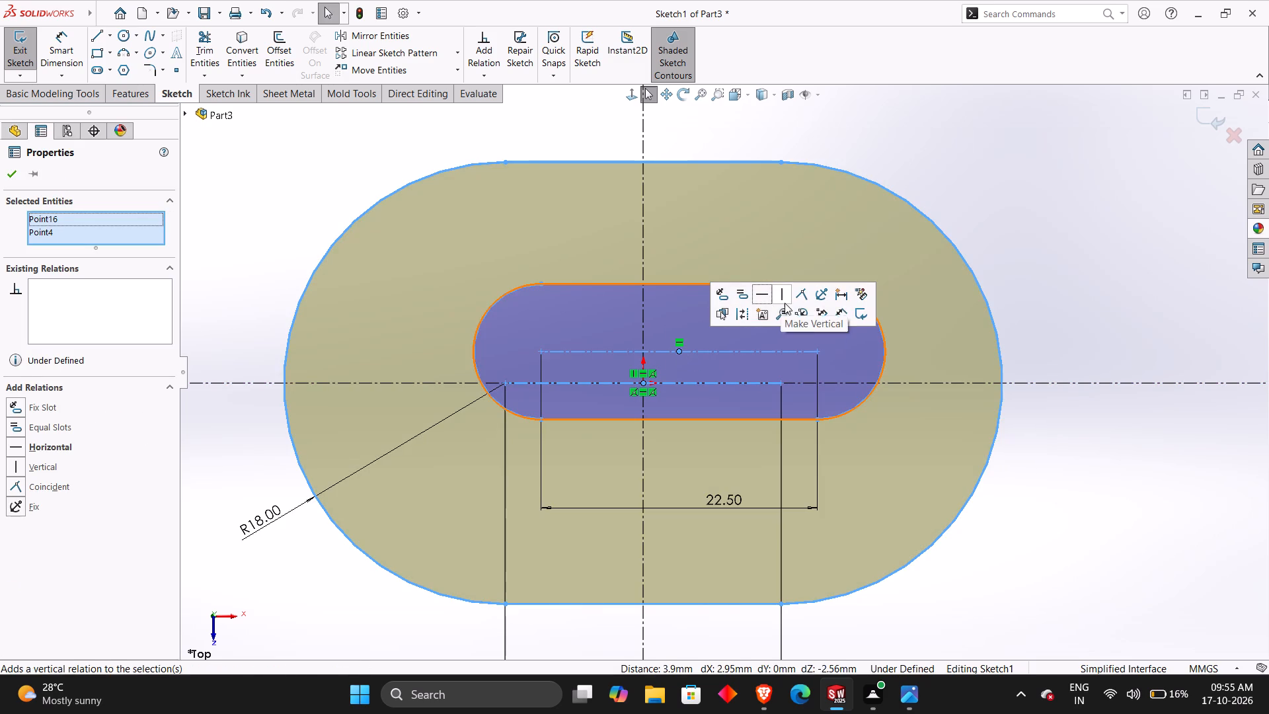
click(802, 296)
click(1010, 159)
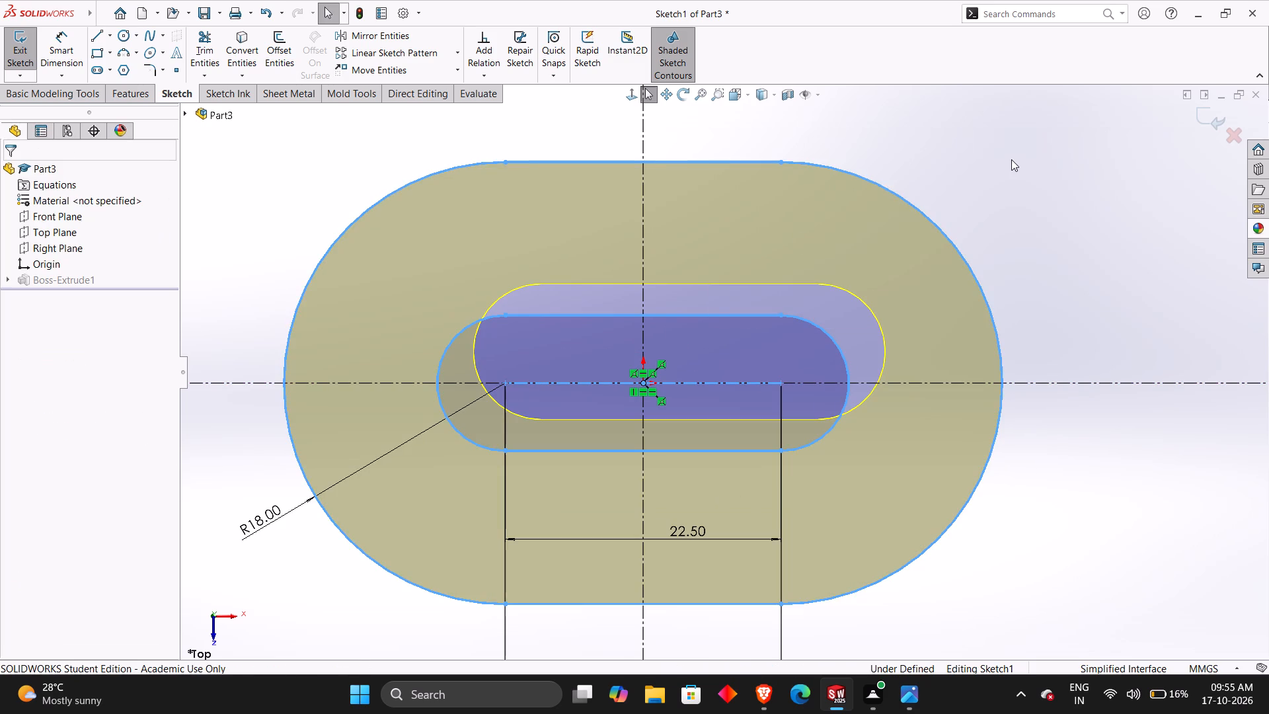
drag(843, 292, 848, 284)
key(Escape)
key(Escape)
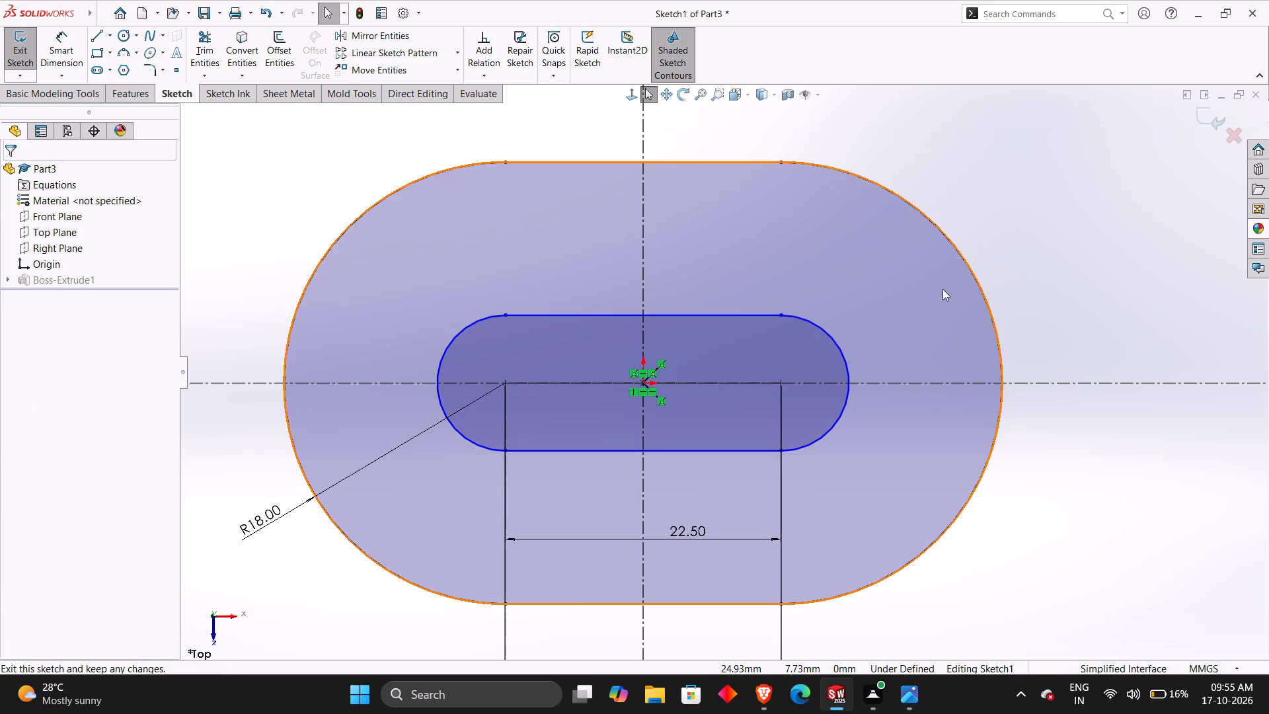
Dimension the inner slot's end arc radius as 13 mm, checking the value in the reference drawing.
right_drag(1052, 280, 1022, 186)
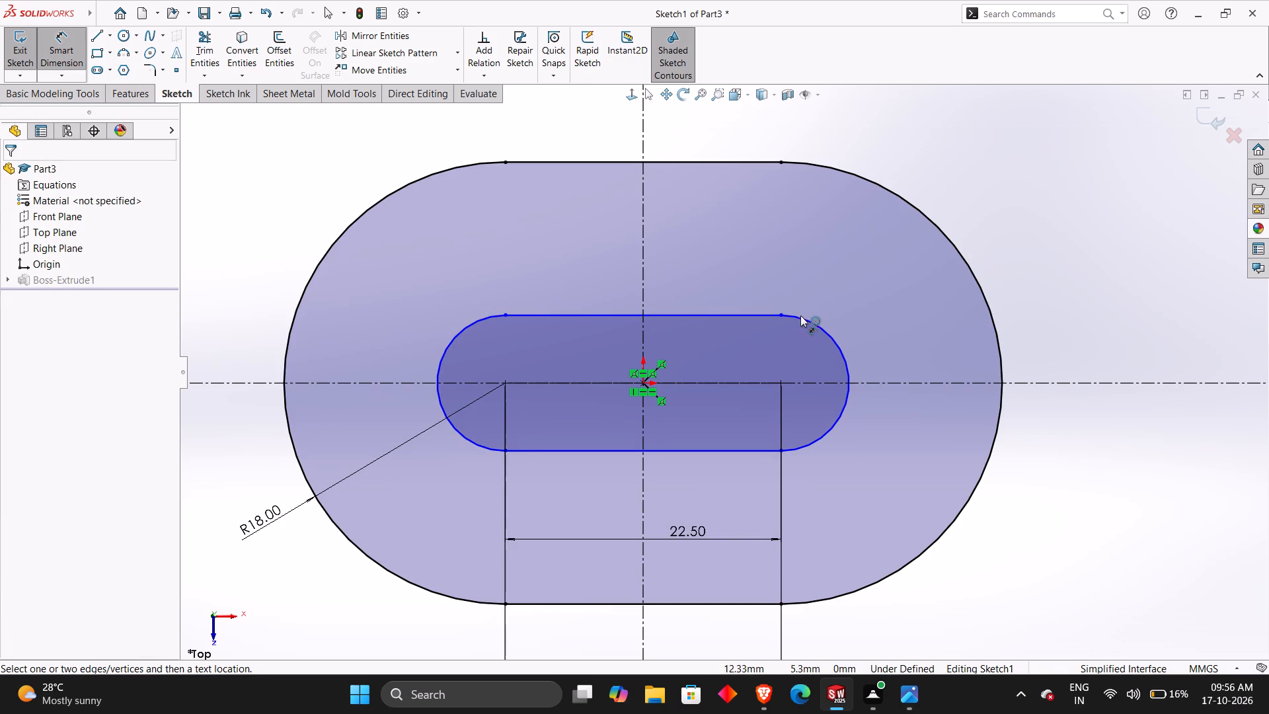
click(802, 317)
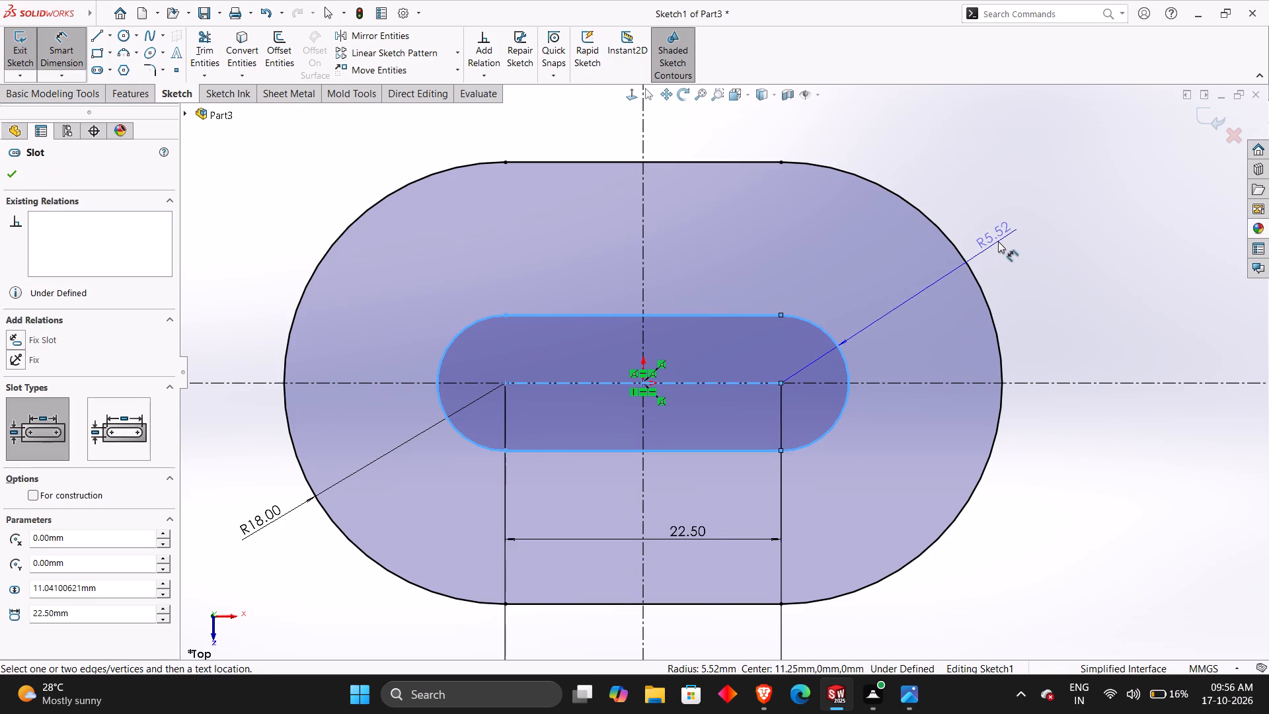
key(alt+Tab)
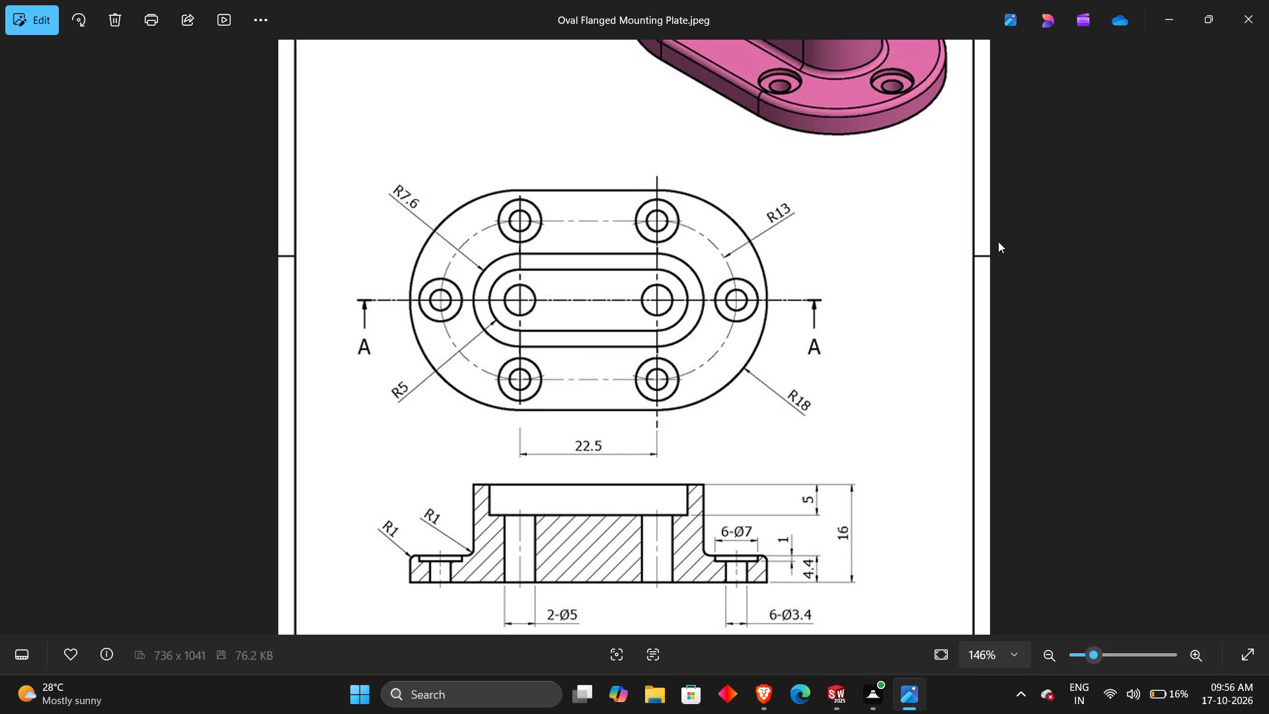
key(alt+Tab)
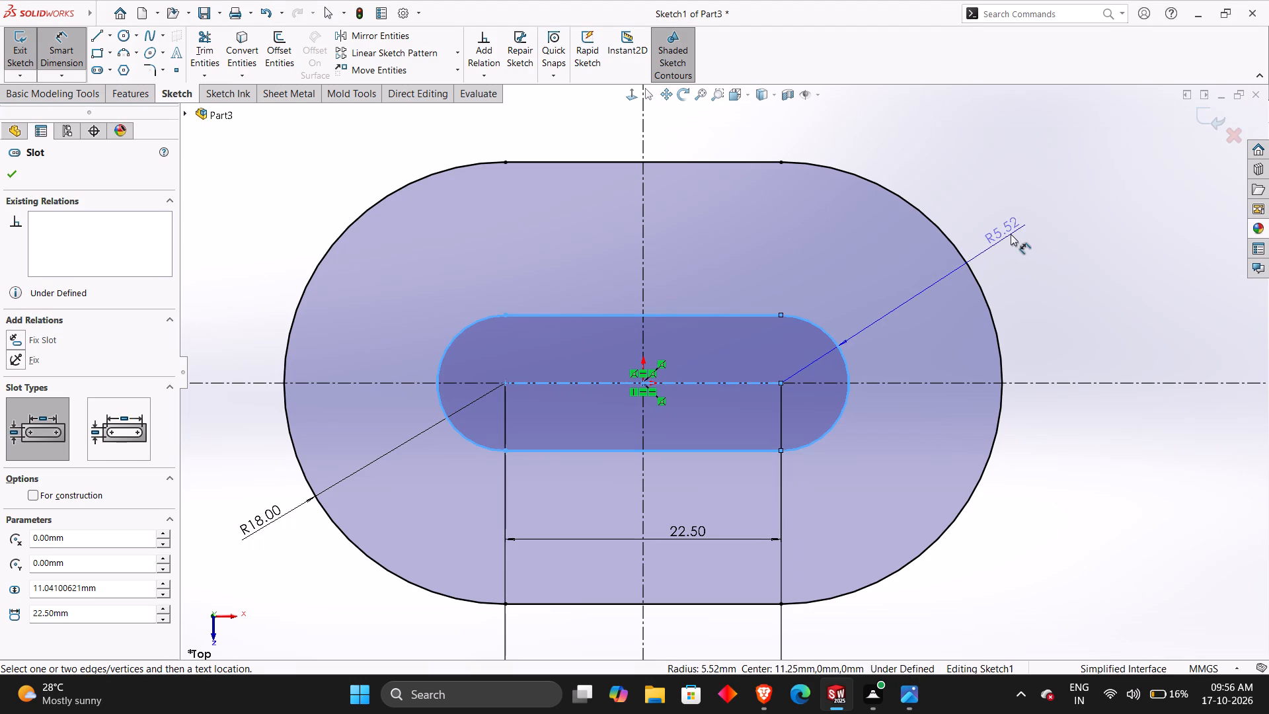
click(1011, 234)
key(1)
key(3)
key(3)
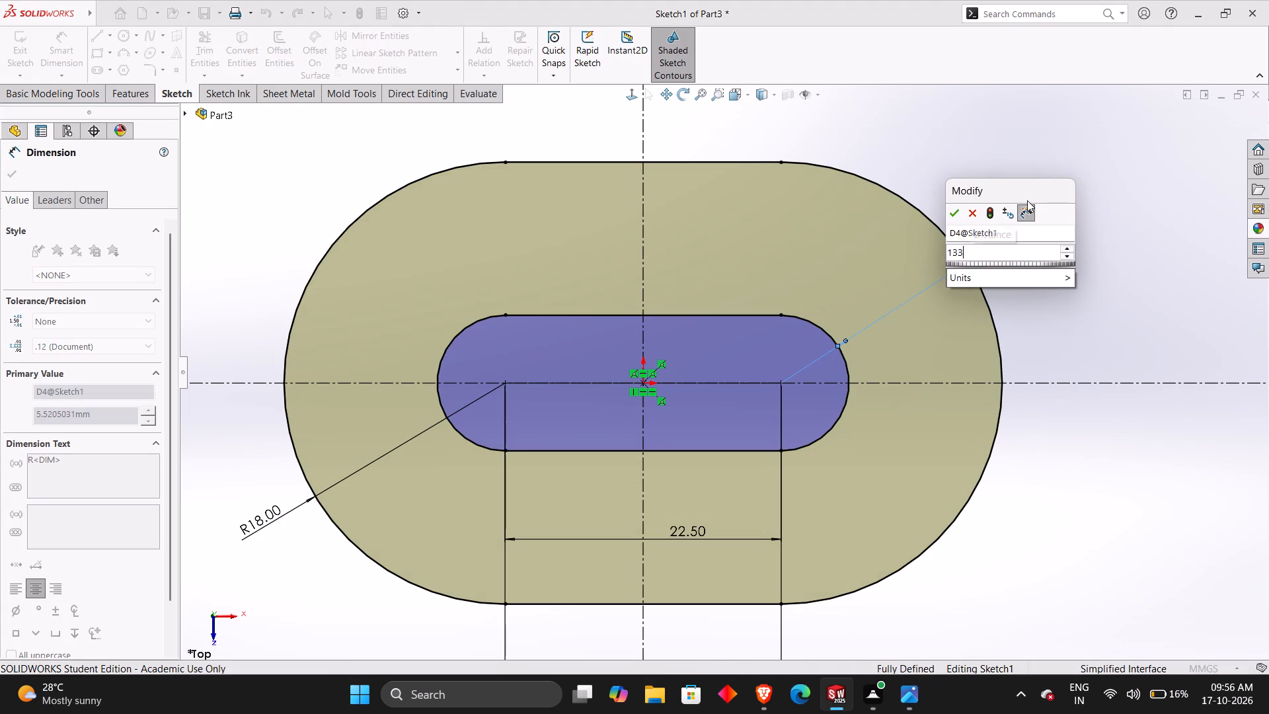
key(BackSpace)
key(Return)
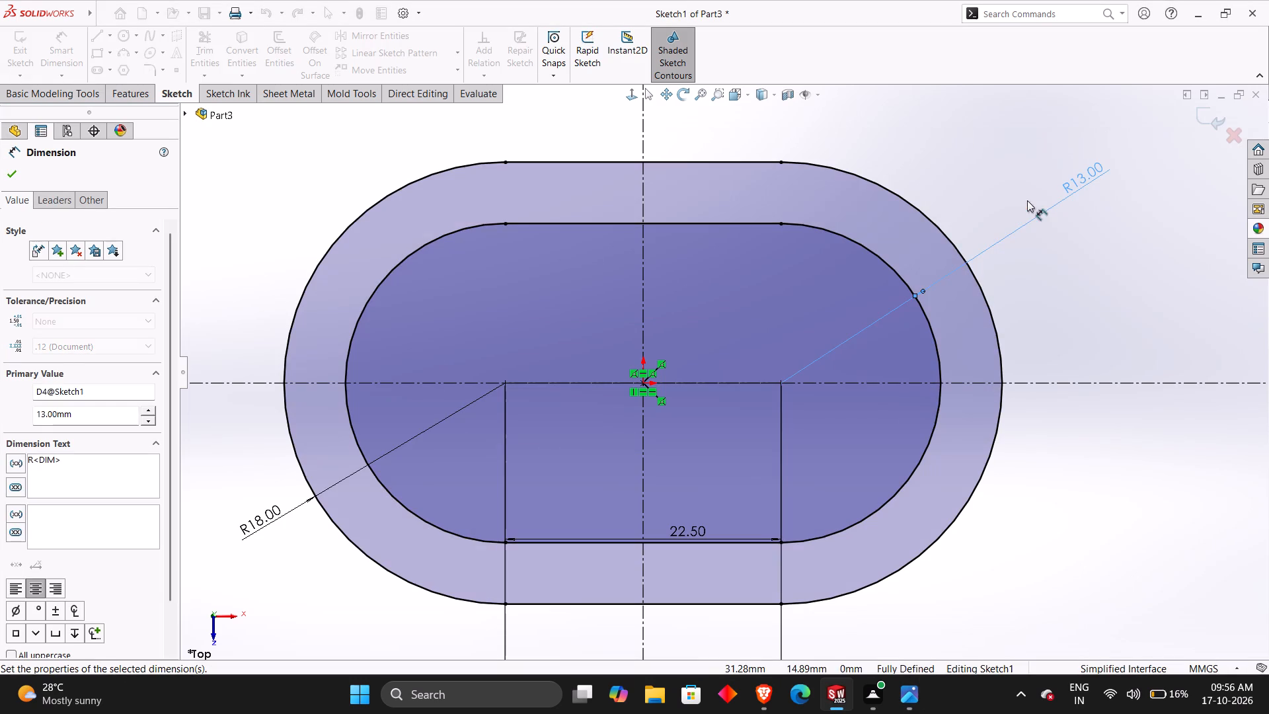
click(1039, 307)
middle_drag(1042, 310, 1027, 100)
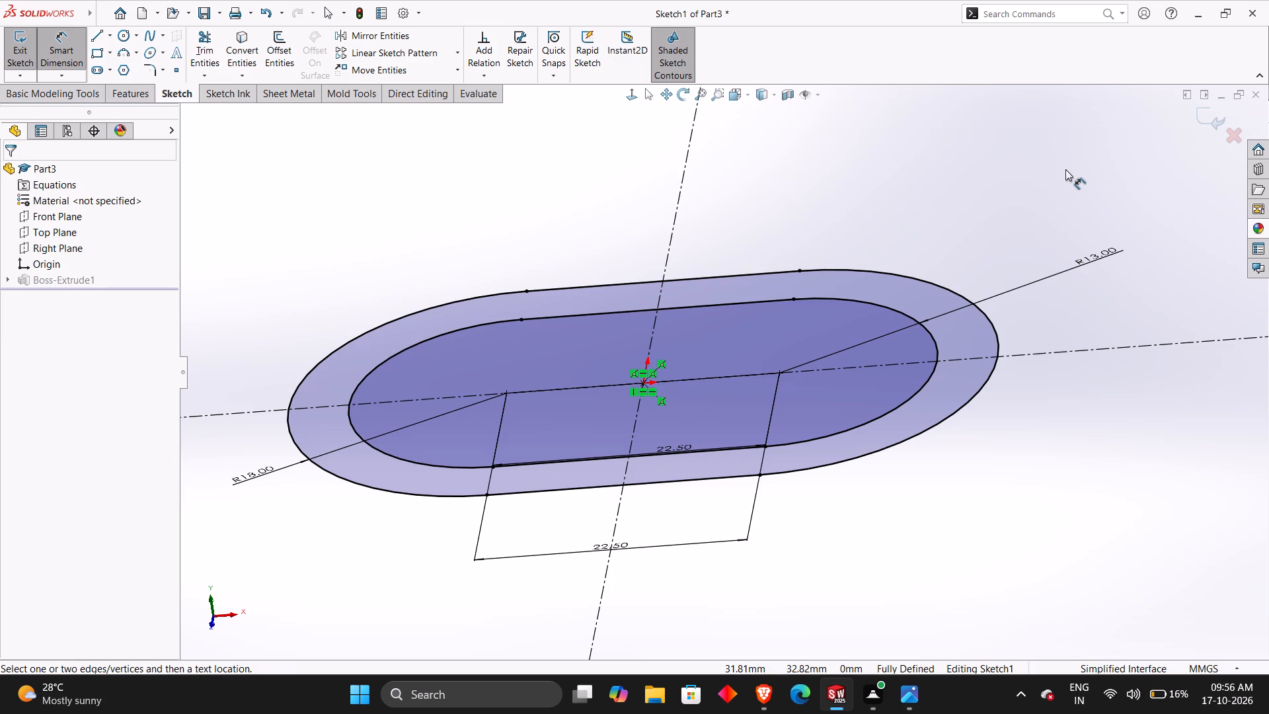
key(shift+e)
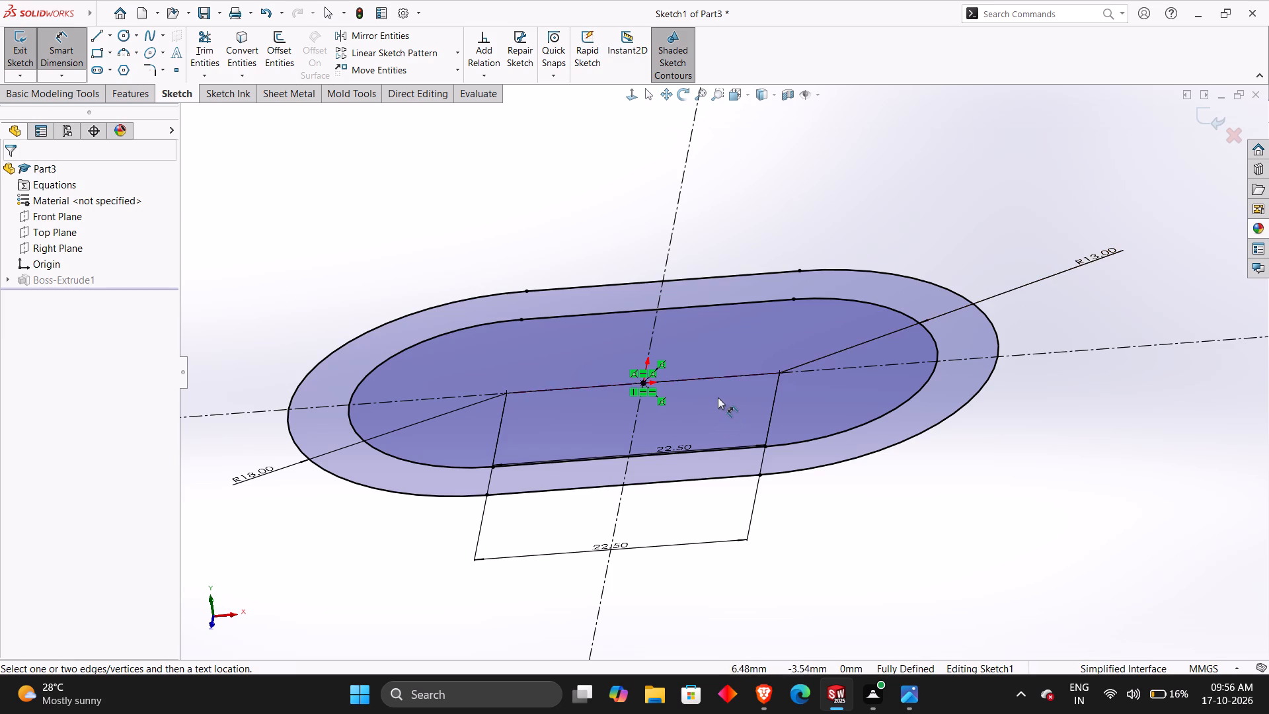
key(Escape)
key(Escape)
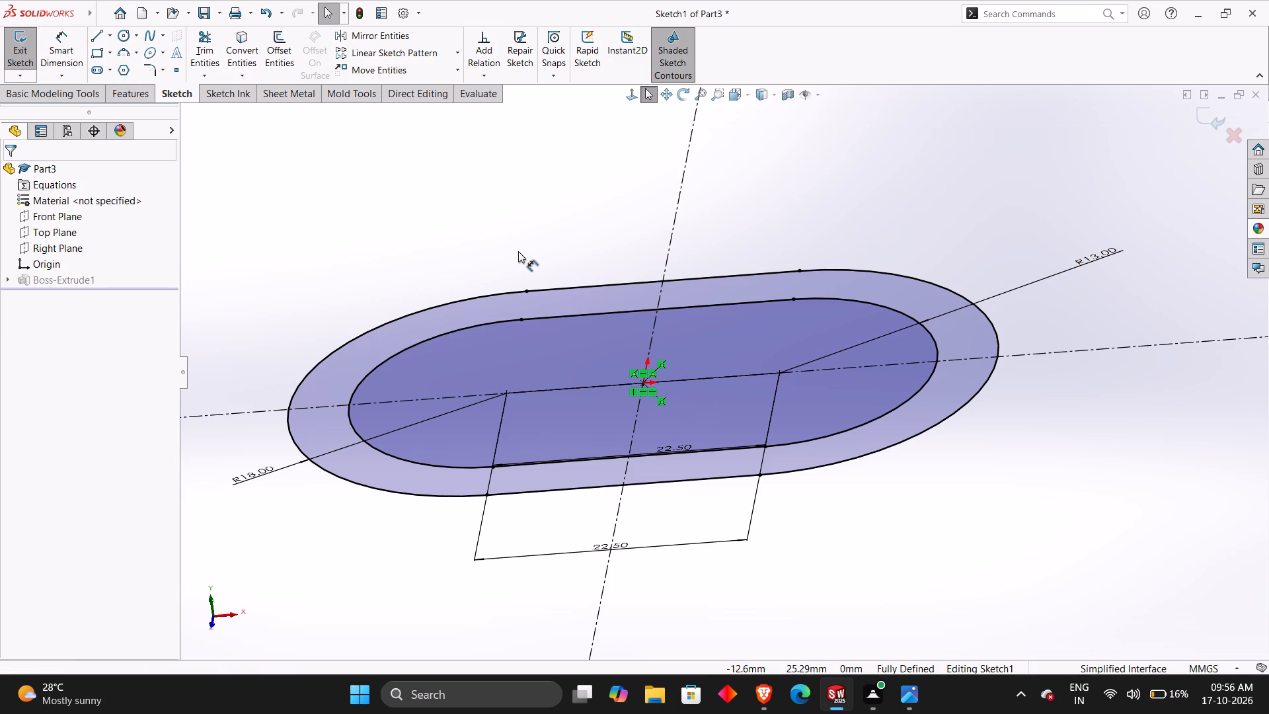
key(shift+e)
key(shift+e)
Reposition the inner slot's 22.50 mm centre-distance dimension below the flange outline.
middle_drag(480, 341, 490, 369)
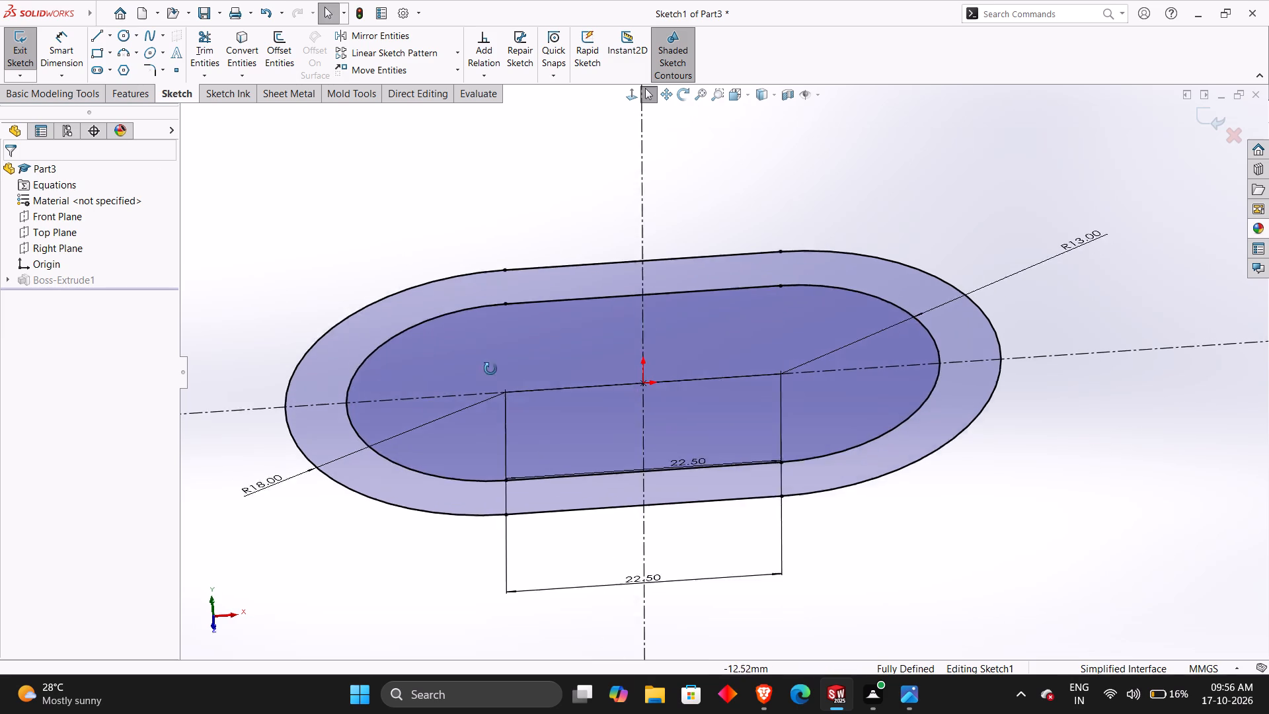
middle_drag(490, 369, 504, 422)
drag(700, 496, 705, 595)
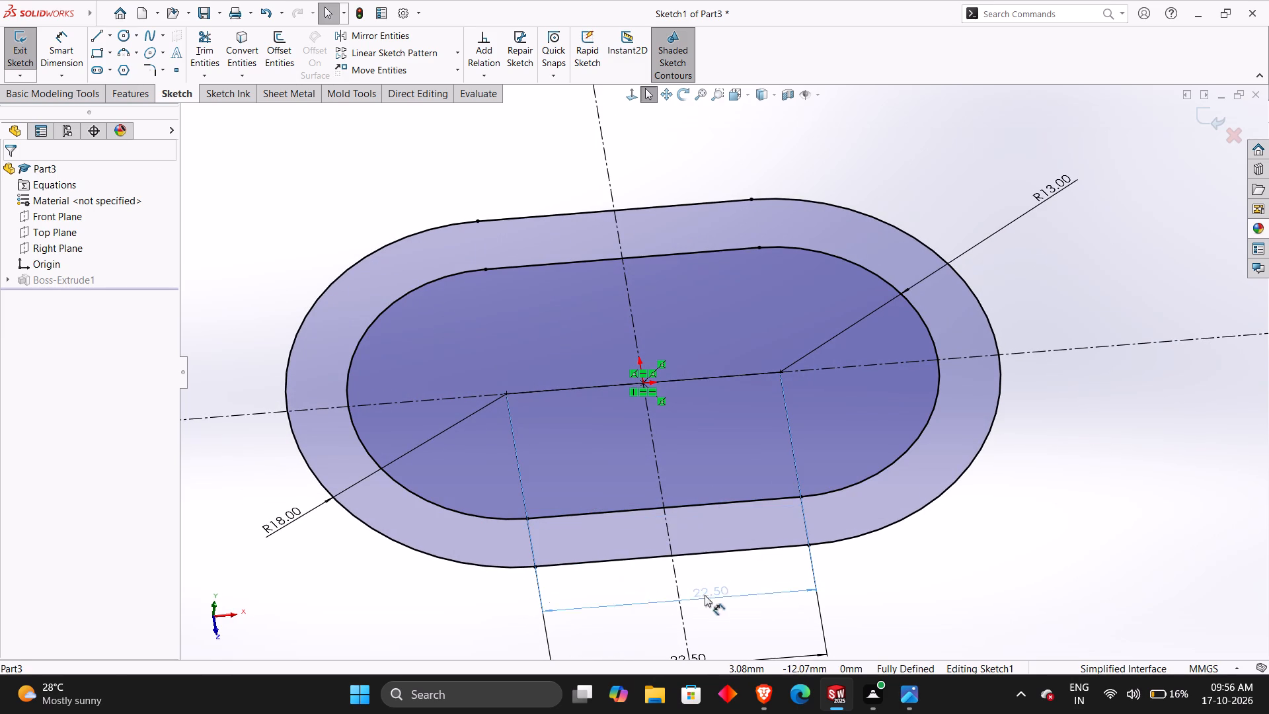
drag(705, 595, 706, 607)
click(289, 192)
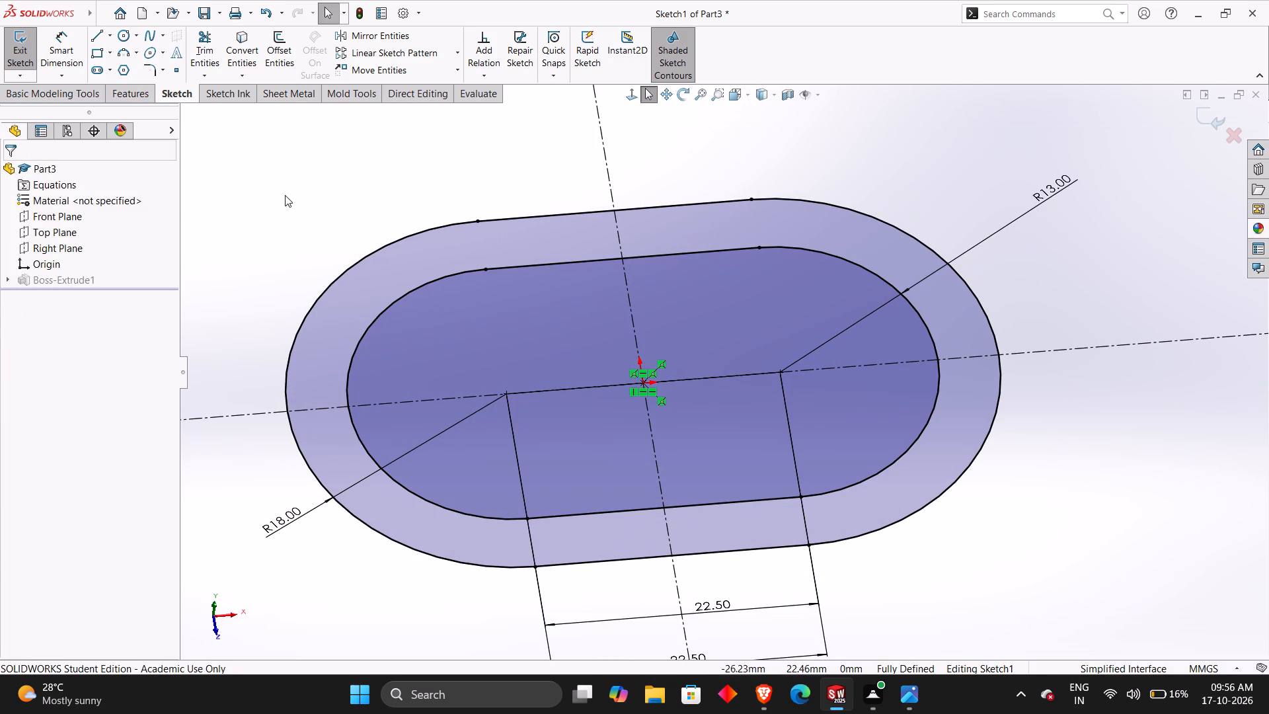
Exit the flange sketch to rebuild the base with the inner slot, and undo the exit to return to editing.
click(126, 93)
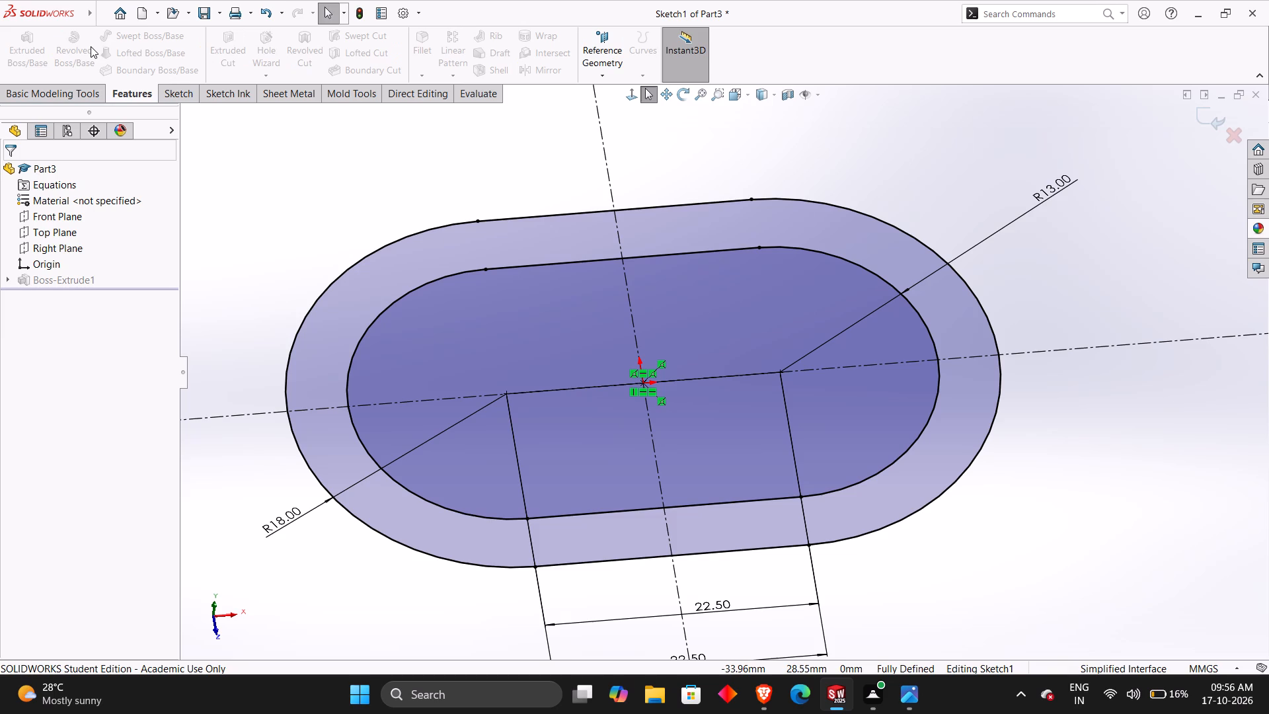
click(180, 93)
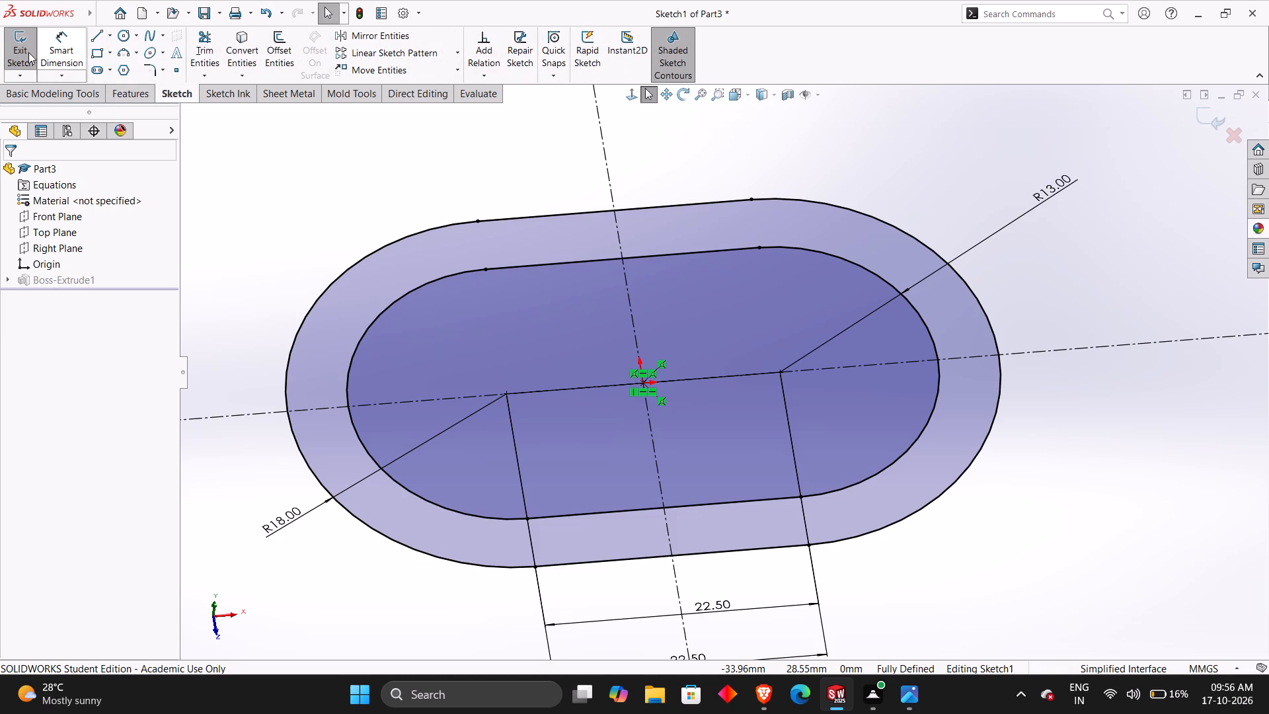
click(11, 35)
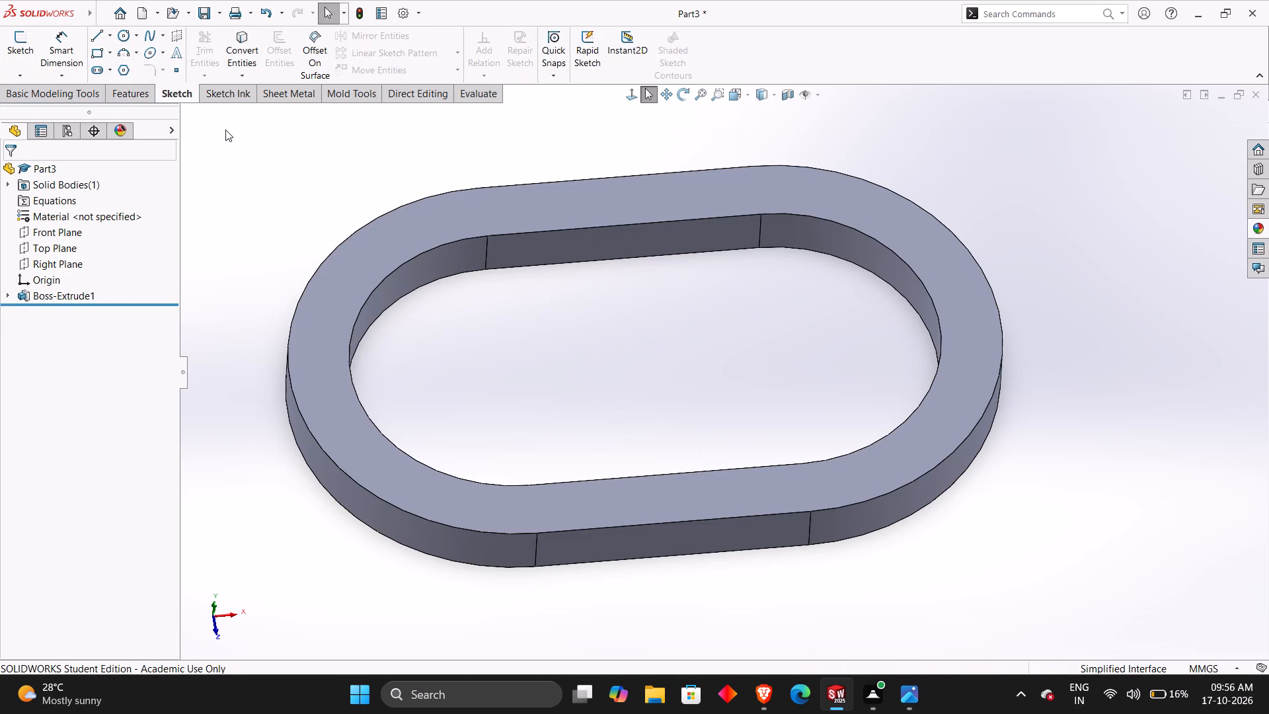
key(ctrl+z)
Examine the two-slot flange sketch and its extrusion preview from top and oblique views.
middle_drag(337, 272, 383, 182)
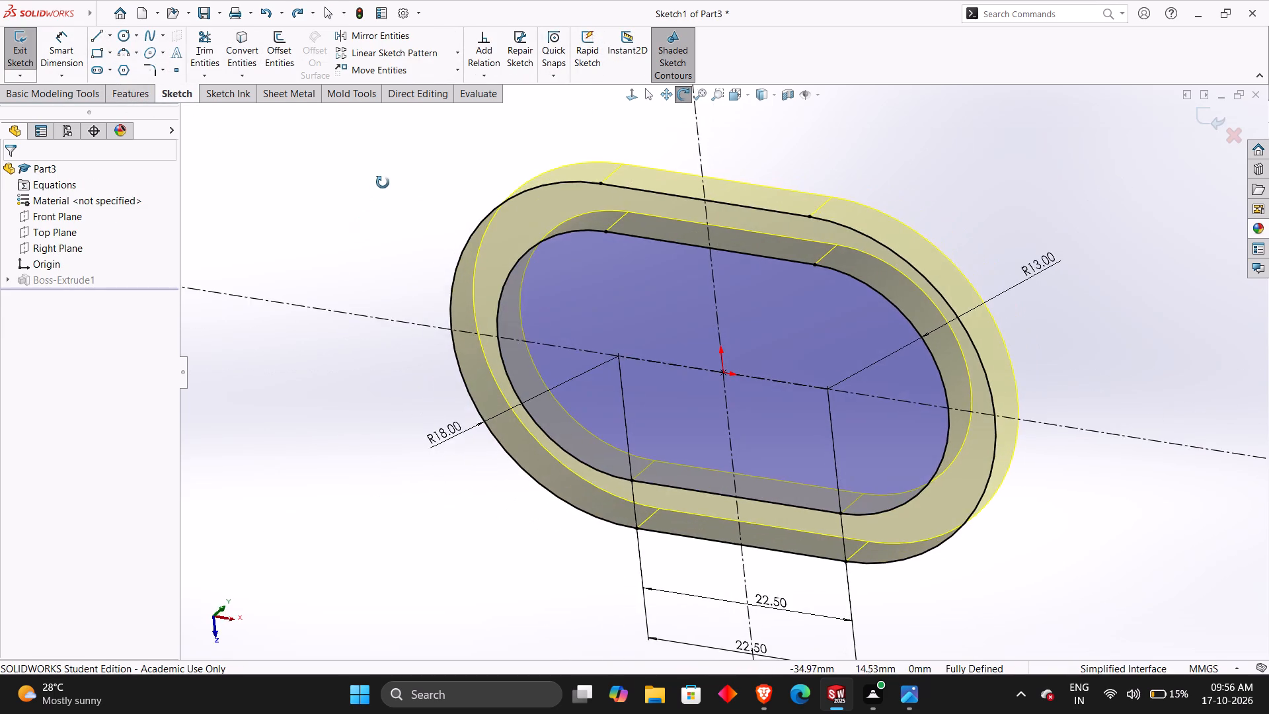
middle_drag(383, 182, 402, 137)
middle_drag(441, 323, 459, 245)
right_click(458, 245)
middle_drag(439, 292, 471, 231)
click(400, 233)
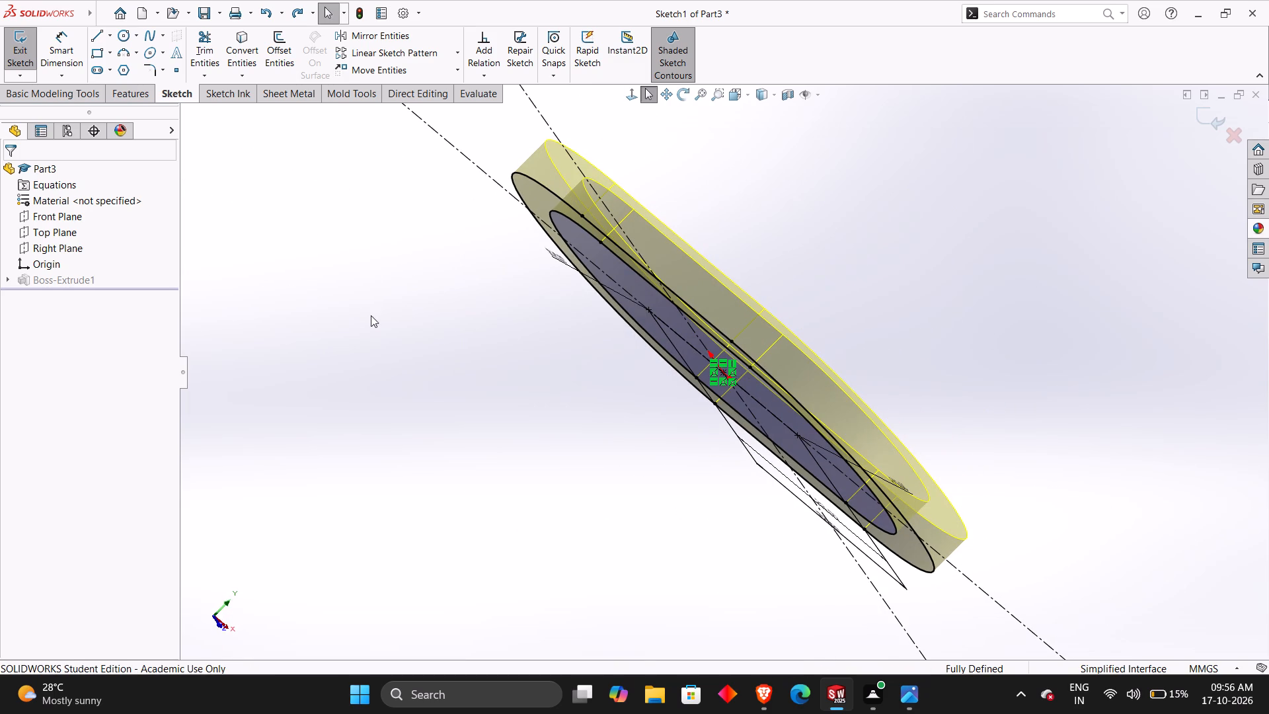
middle_drag(371, 317, 496, 158)
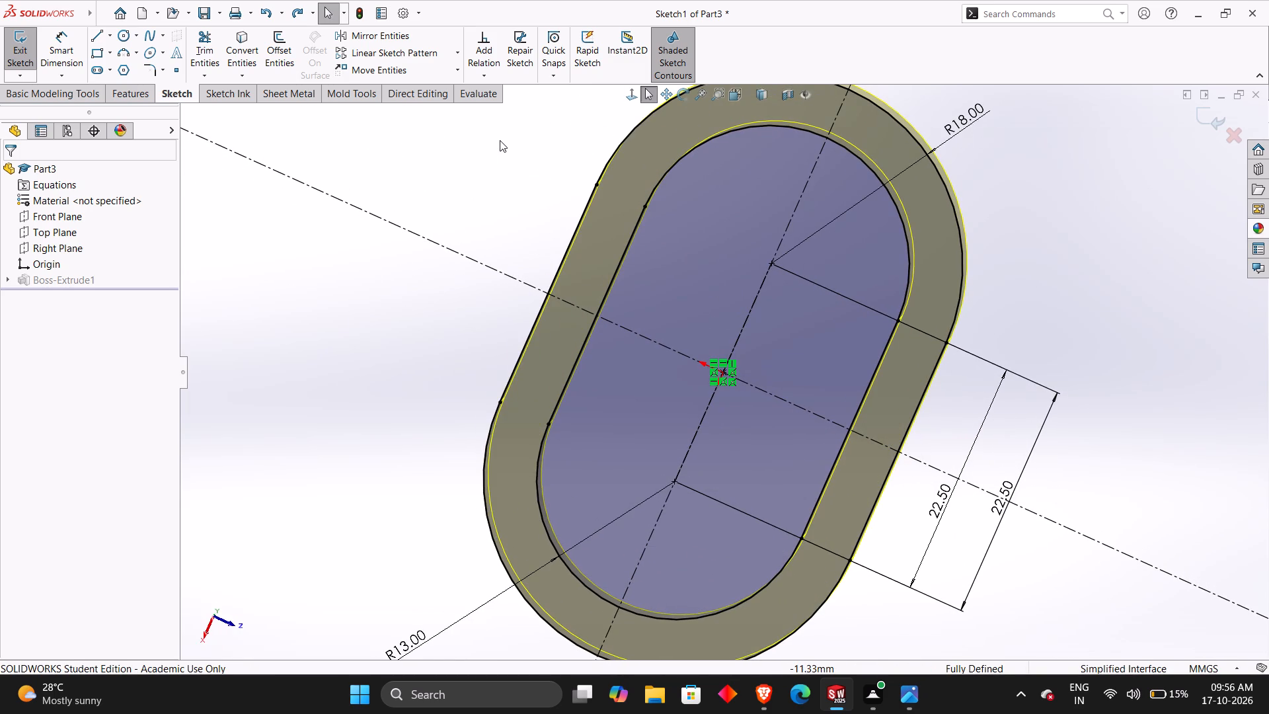
key(ctrl+4)
key(ctrl+5)
key(ctrl+6)
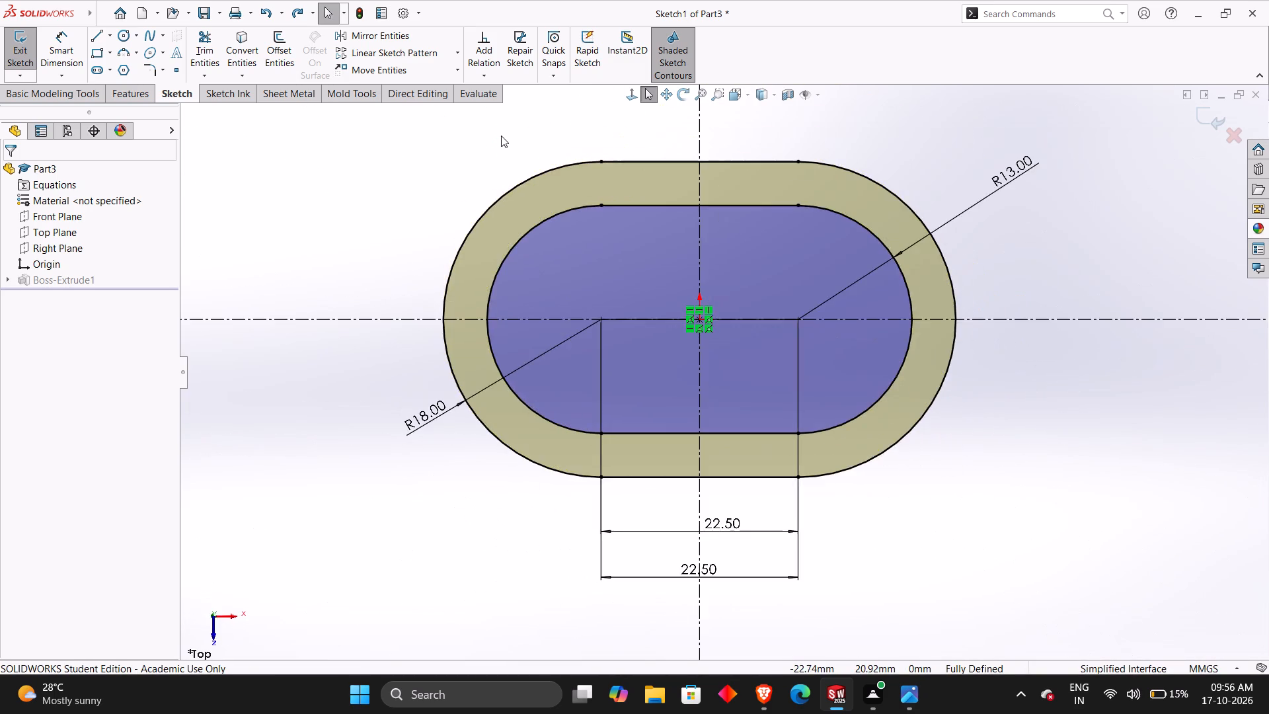
key(ctrl+5)
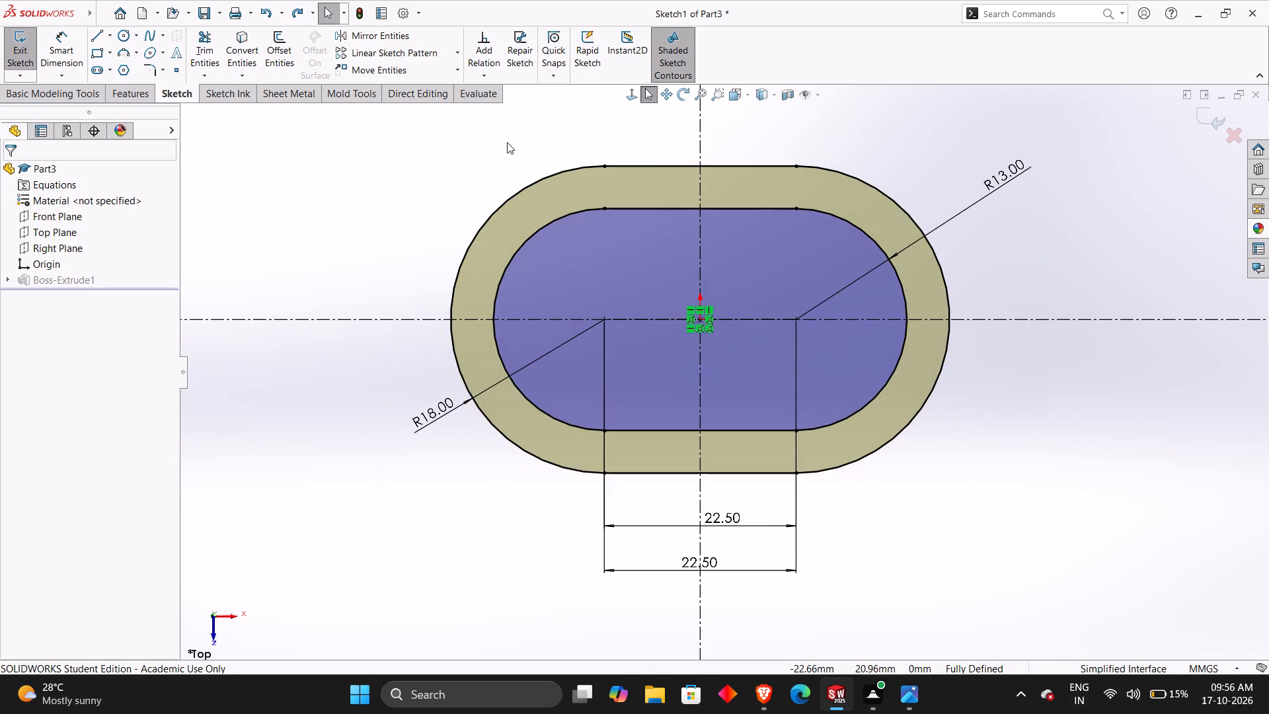
middle_drag(391, 301, 370, 100)
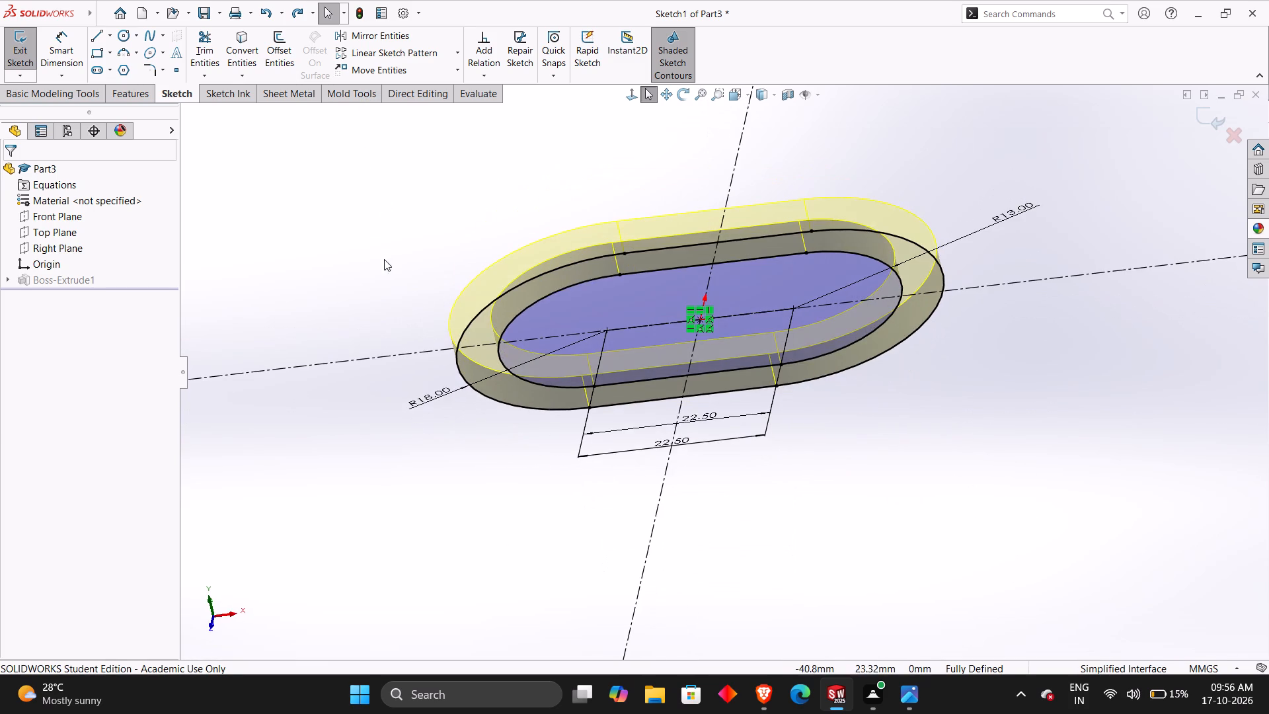
middle_drag(385, 258, 399, 153)
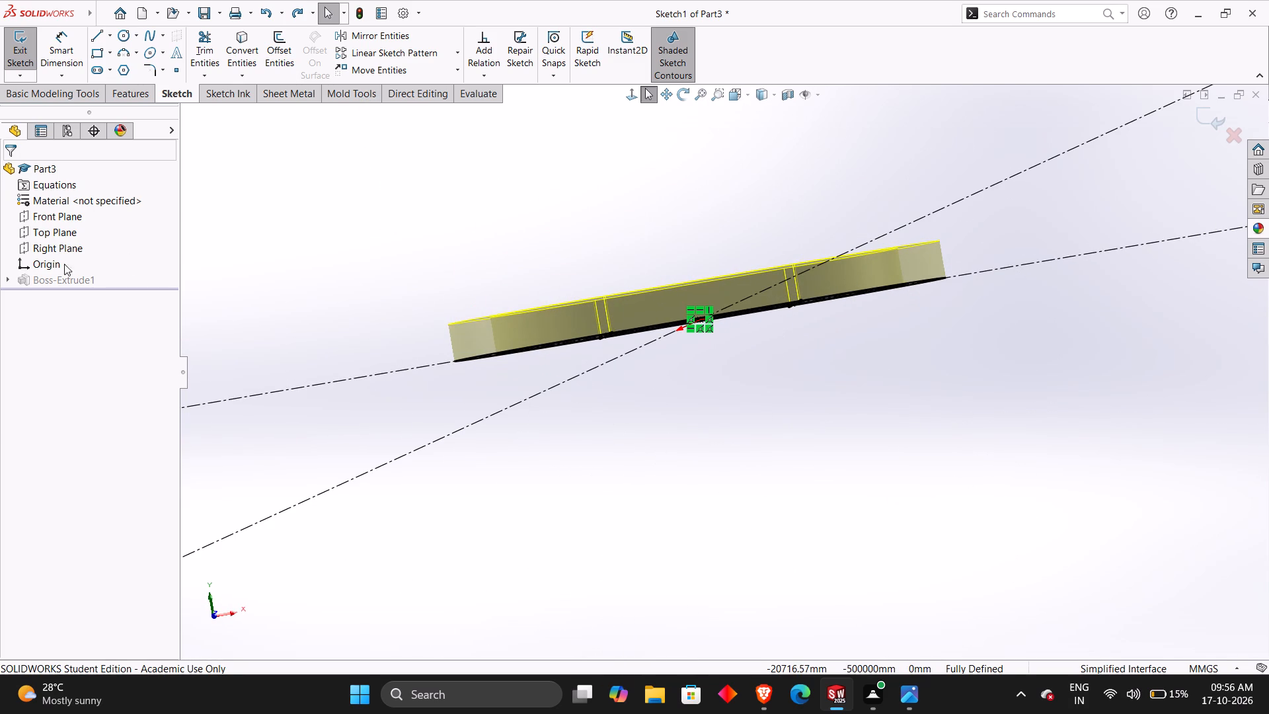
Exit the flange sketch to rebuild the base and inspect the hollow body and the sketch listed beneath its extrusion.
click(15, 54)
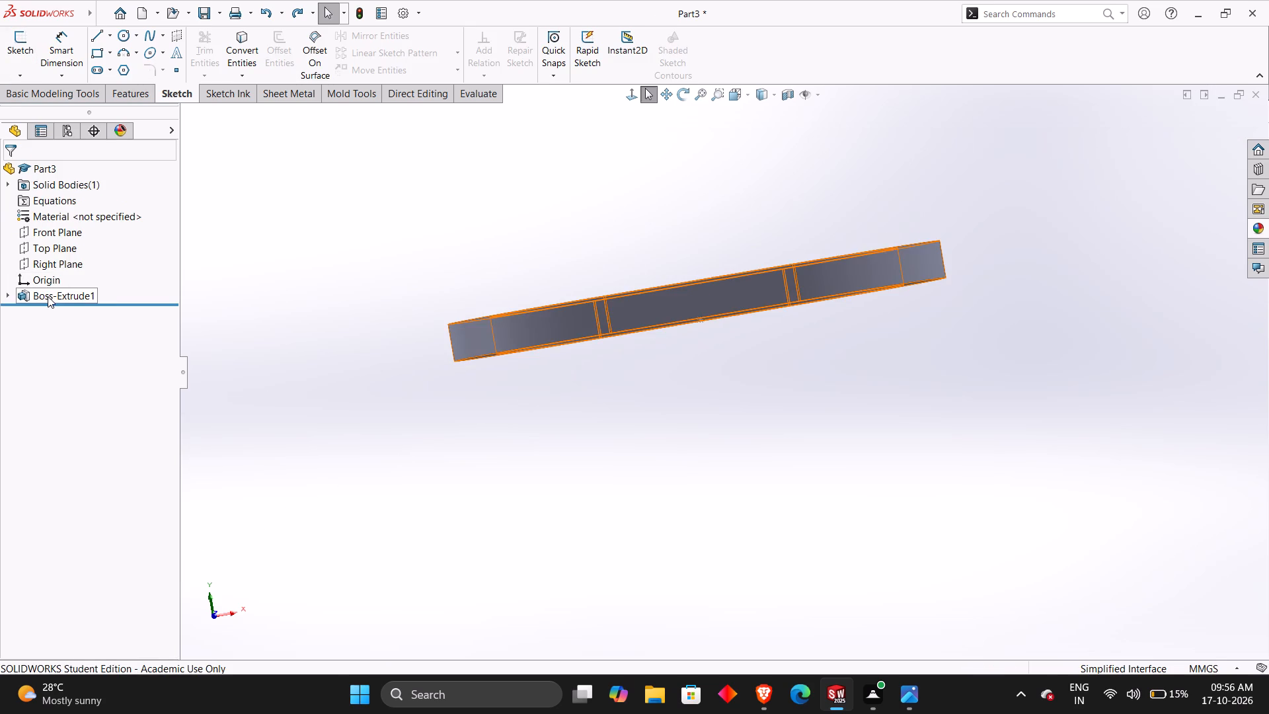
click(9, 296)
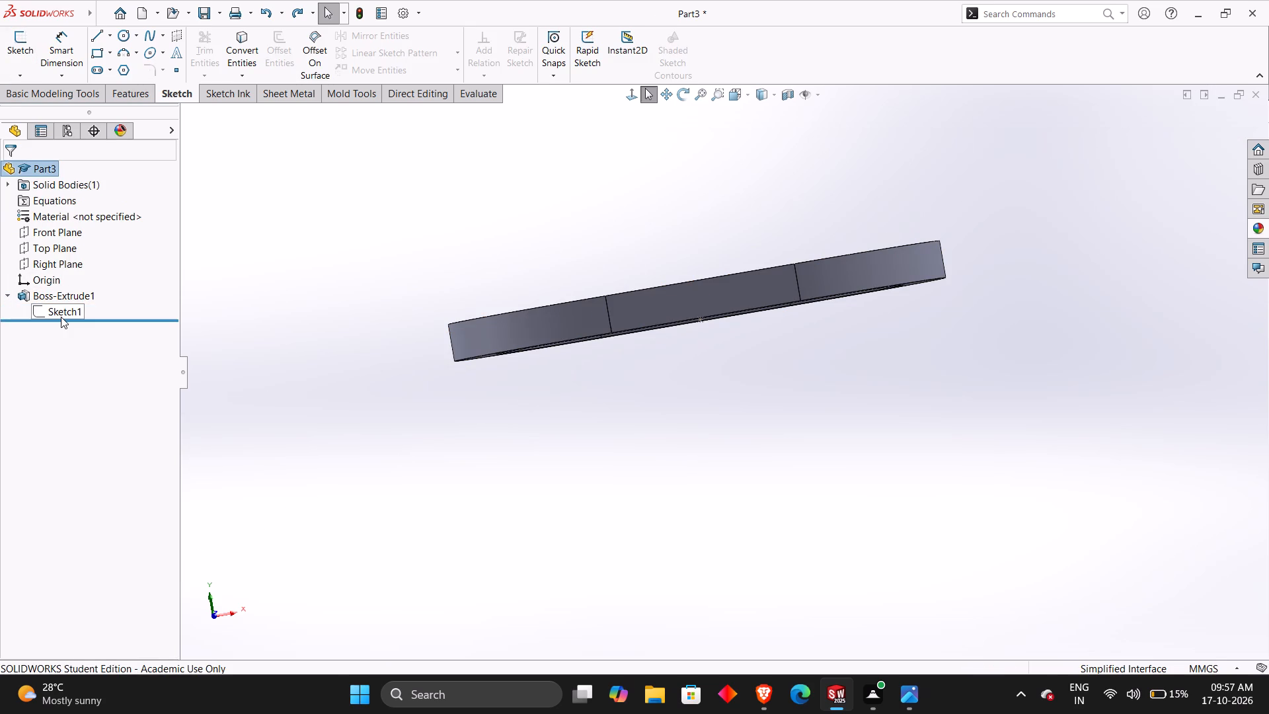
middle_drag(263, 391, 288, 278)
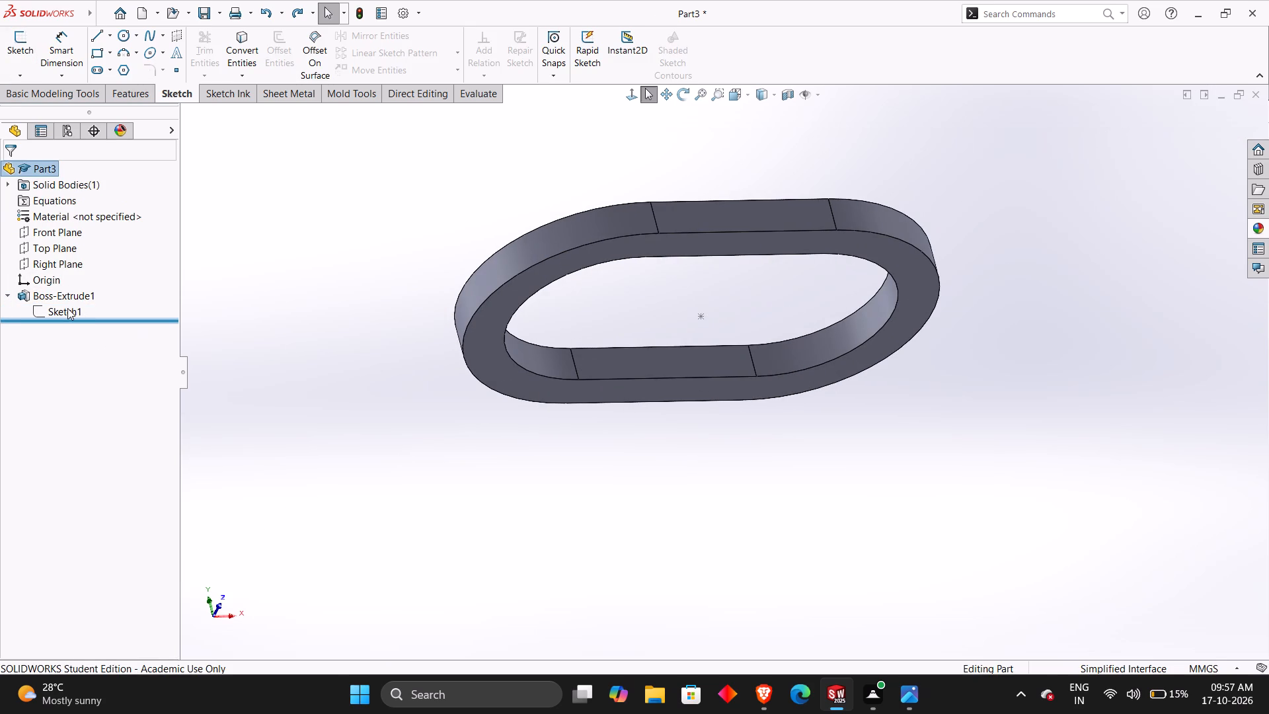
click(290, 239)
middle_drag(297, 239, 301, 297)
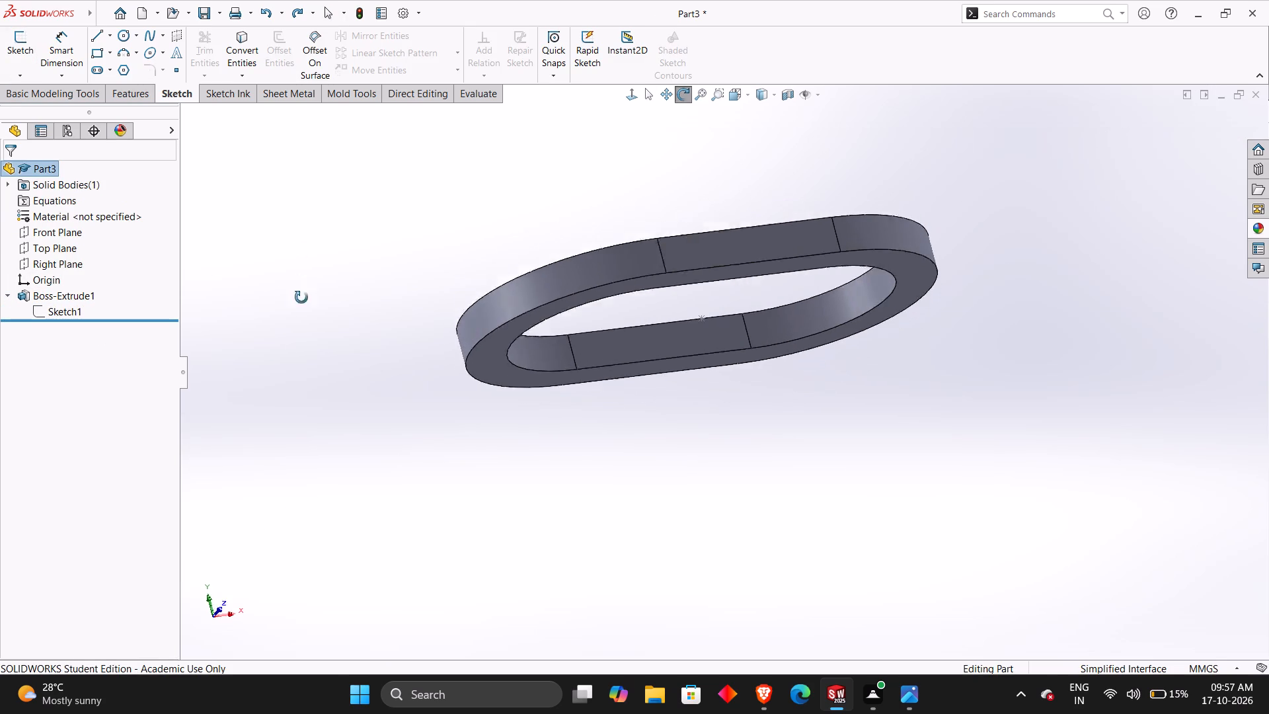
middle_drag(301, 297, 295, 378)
Undo the inner slot with its relations and dimensions until the flange sketch contains only the R18 outer slot.
key(ctrl+z)
key(ctrl+z)
key(ctrl+z)
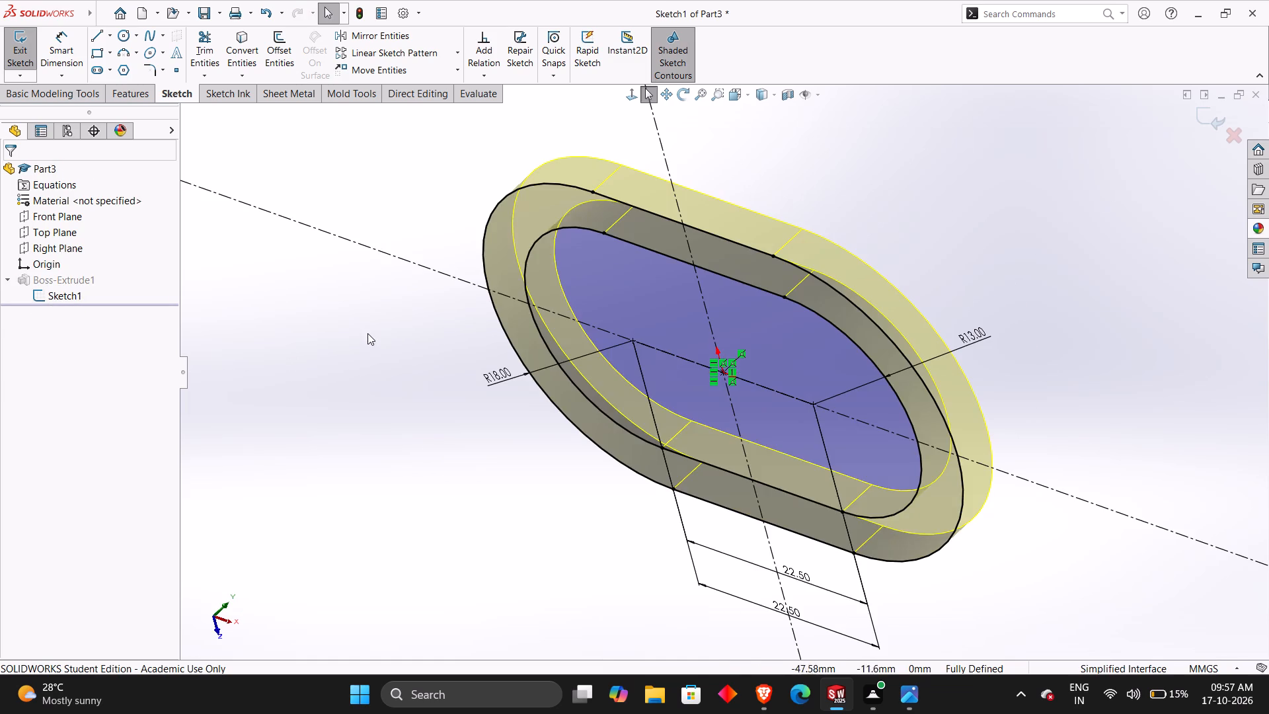
key(ctrl+z)
key(ctrl+z)
key(ctrl+z)
key(ctrl+z)
key(ctrl+z)
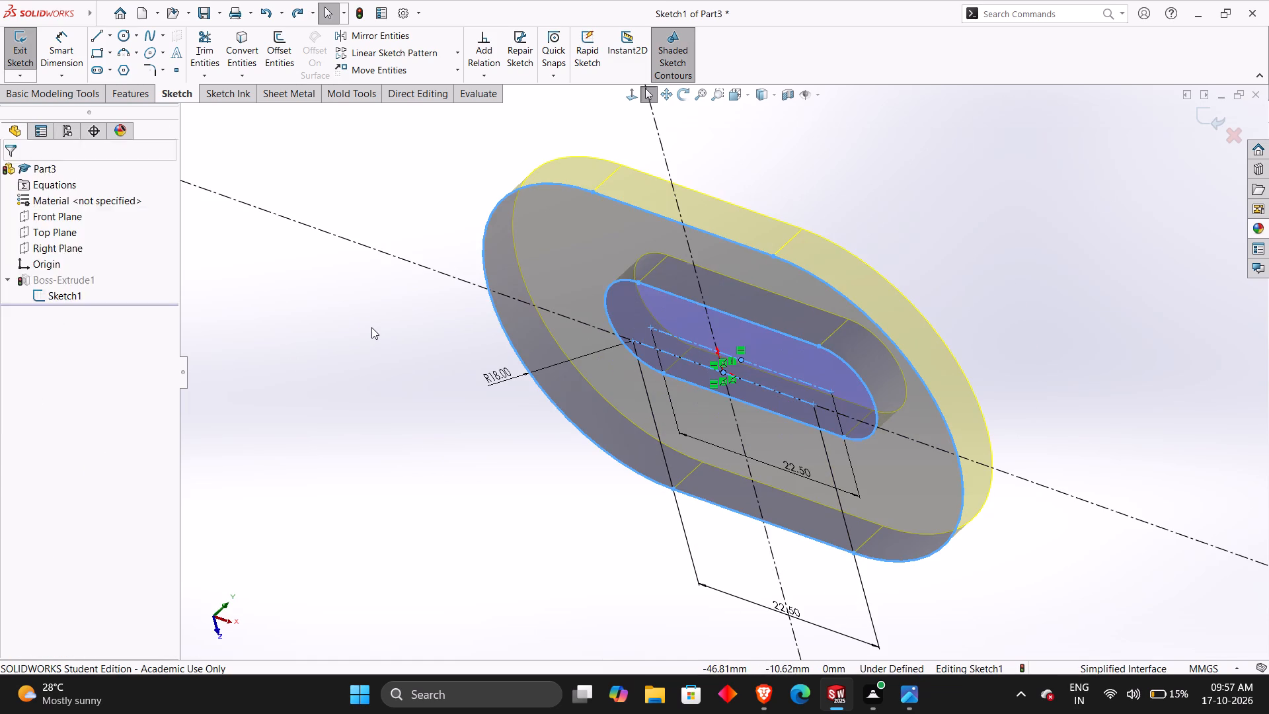
key(ctrl+z)
key(ctrl+z)
key(ctrl+z)
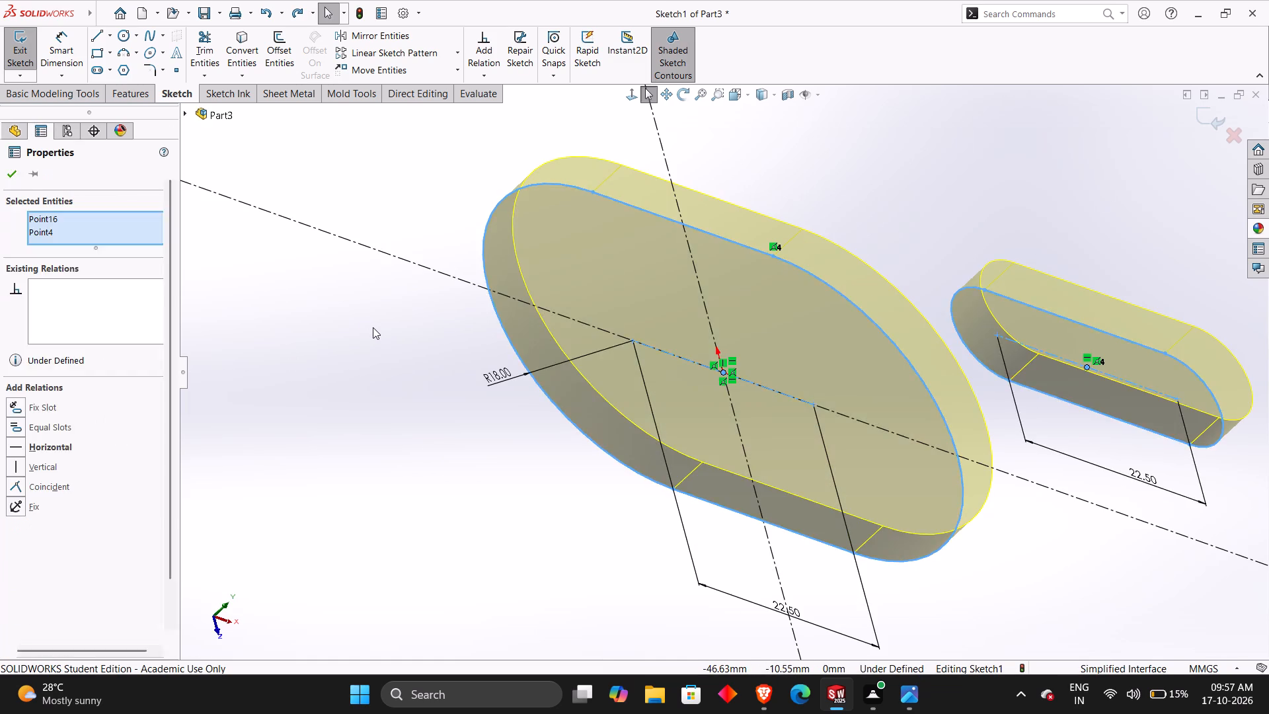
key(ctrl+z)
key(ctrl+z)
Examine the flange sketch and its solid extrusion preview from top and oblique views.
middle_drag(374, 328, 406, 270)
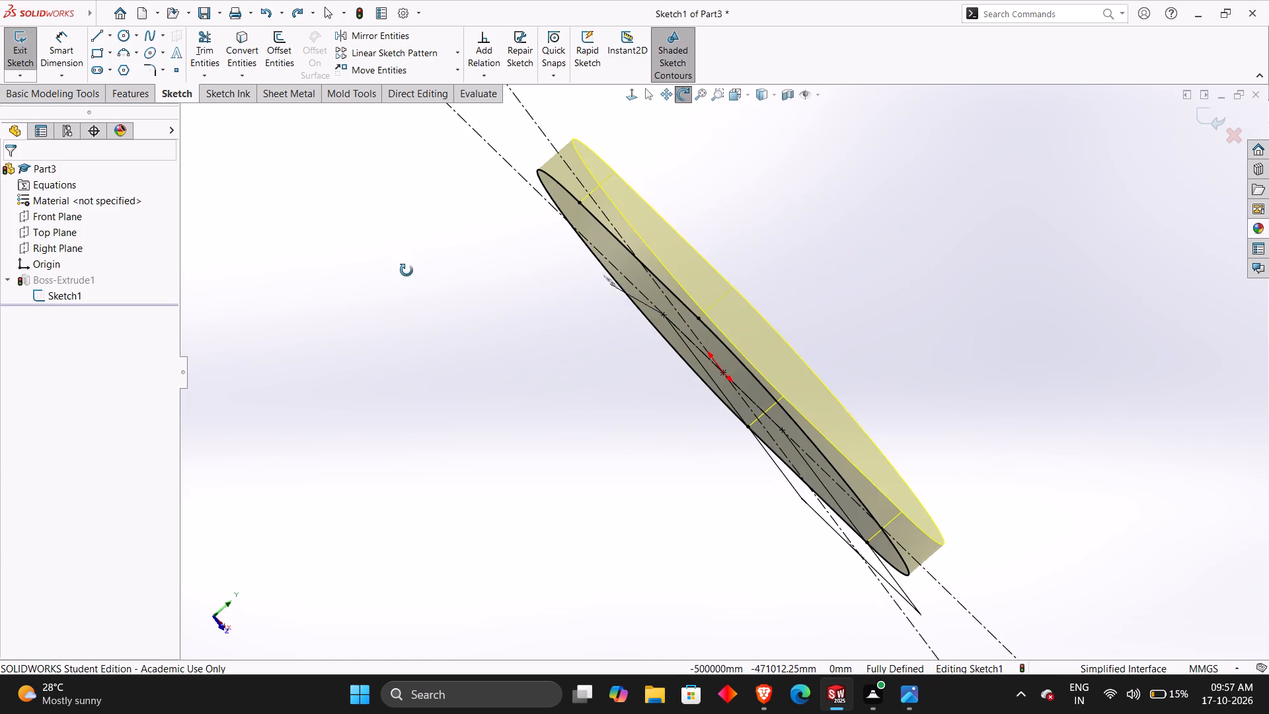
middle_drag(406, 270, 408, 269)
key(ctrl+5)
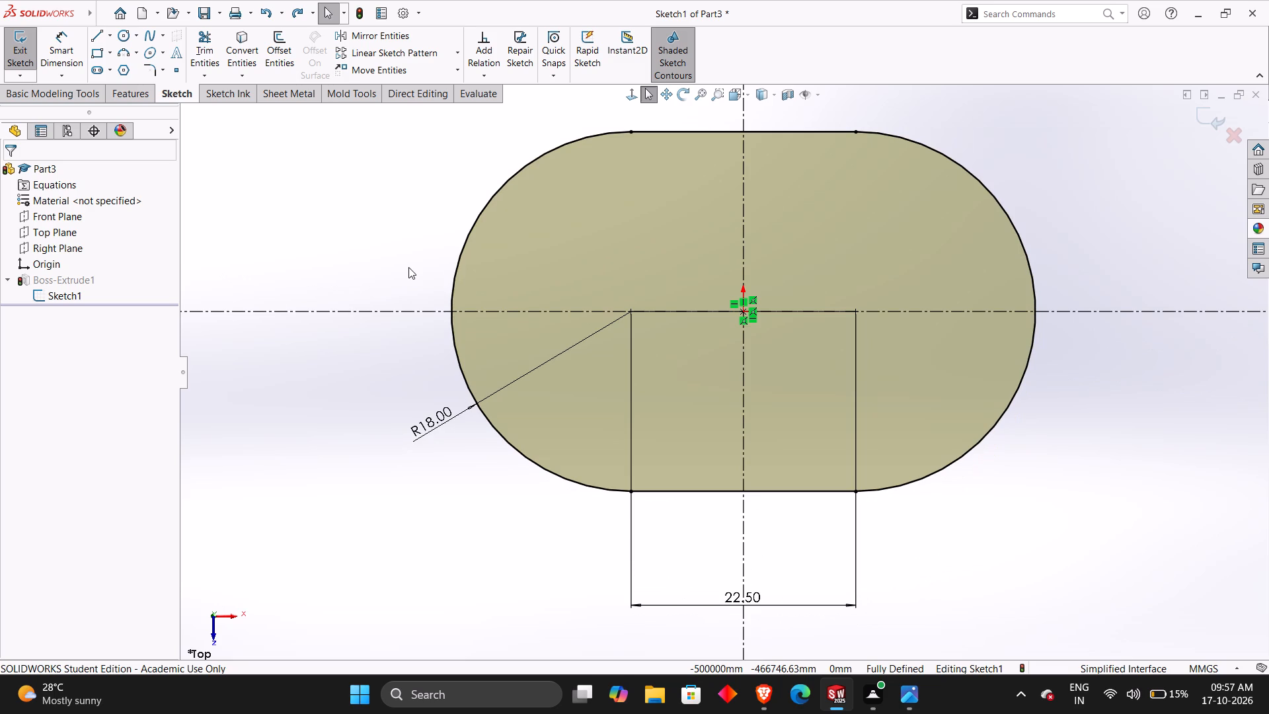
middle_drag(349, 465, 350, 421)
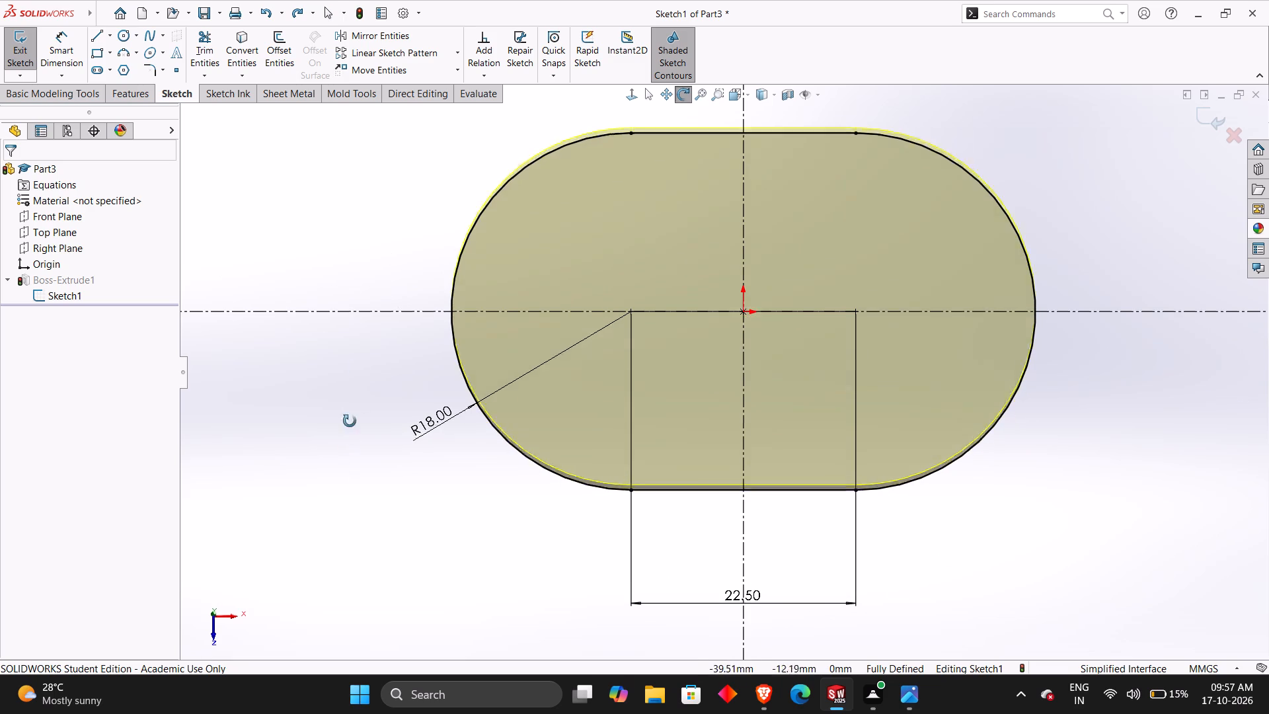
middle_drag(350, 421, 364, 248)
click(369, 240)
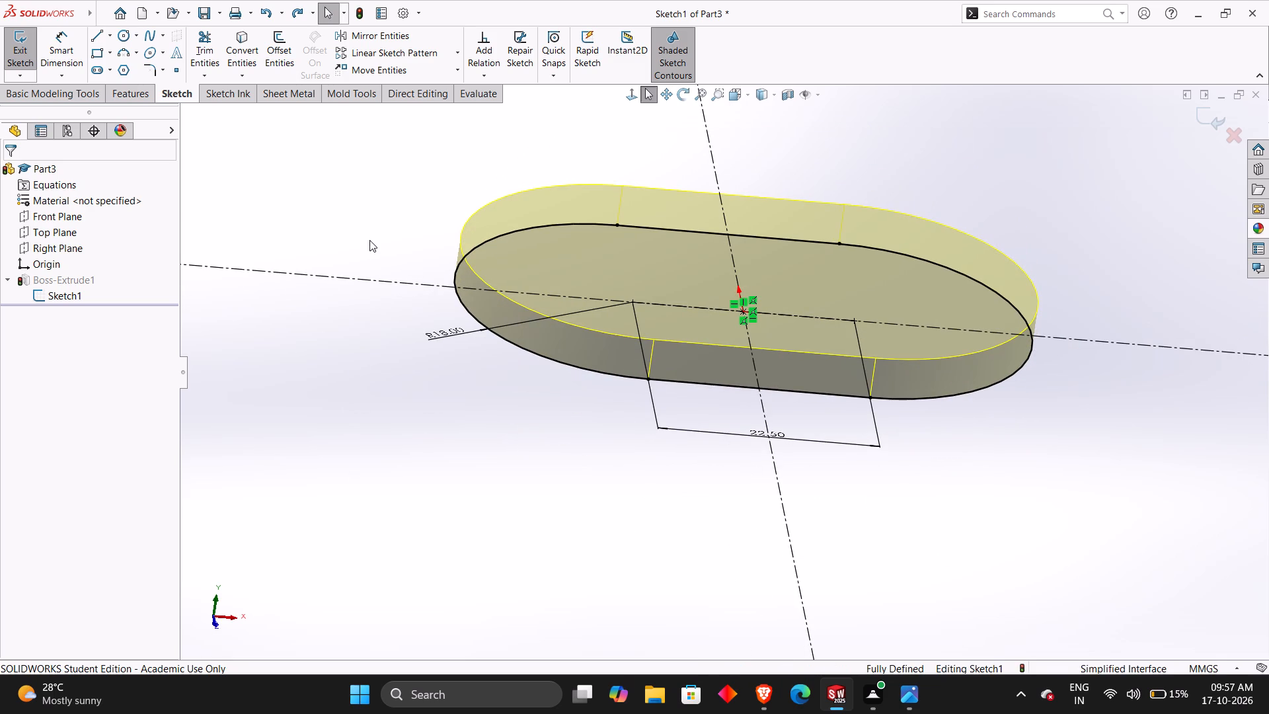
middle_drag(371, 240, 355, 299)
middle_drag(355, 227, 357, 256)
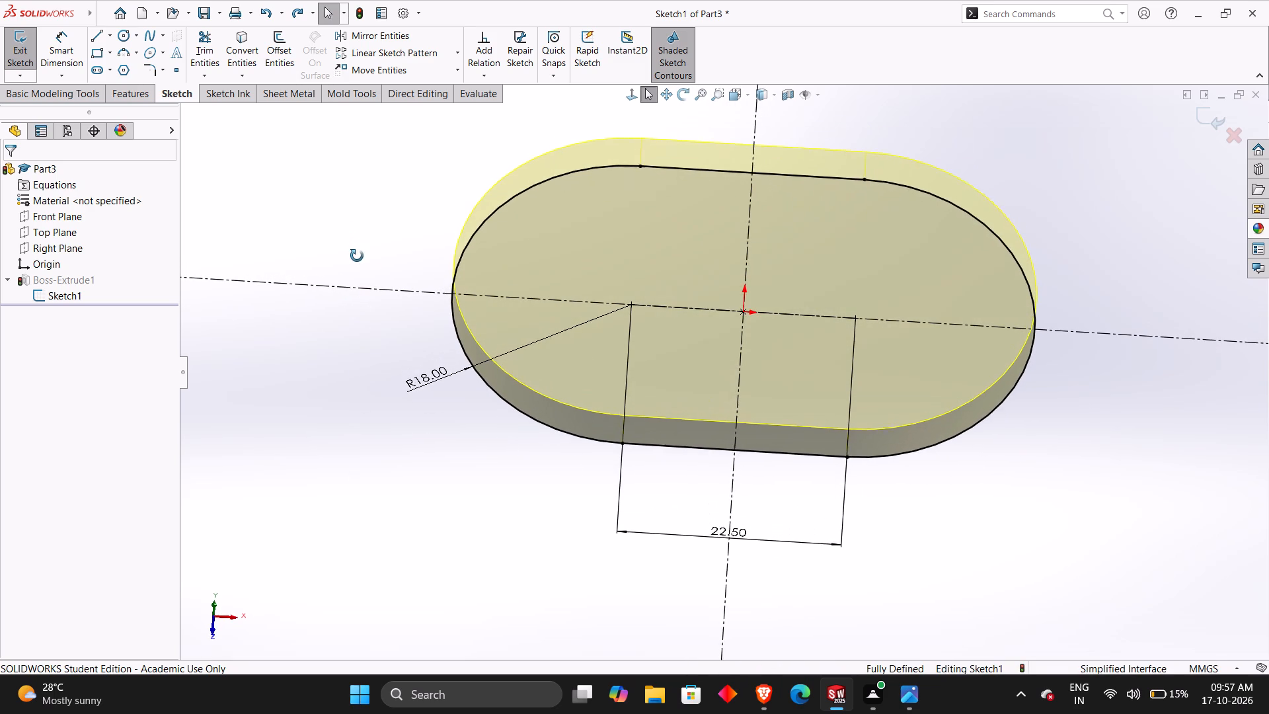
middle_drag(357, 256, 357, 260)
click(364, 233)
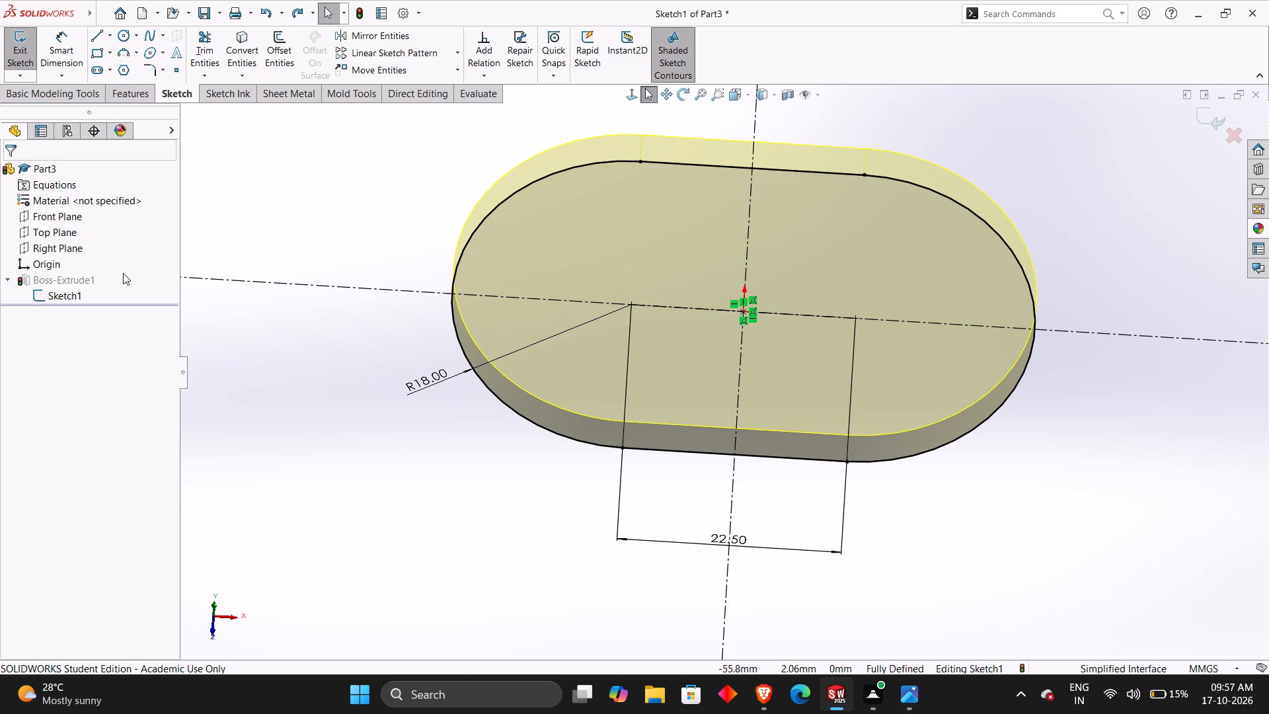
key(Escape)
key(Escape)
key(Escape)
key(Escape)
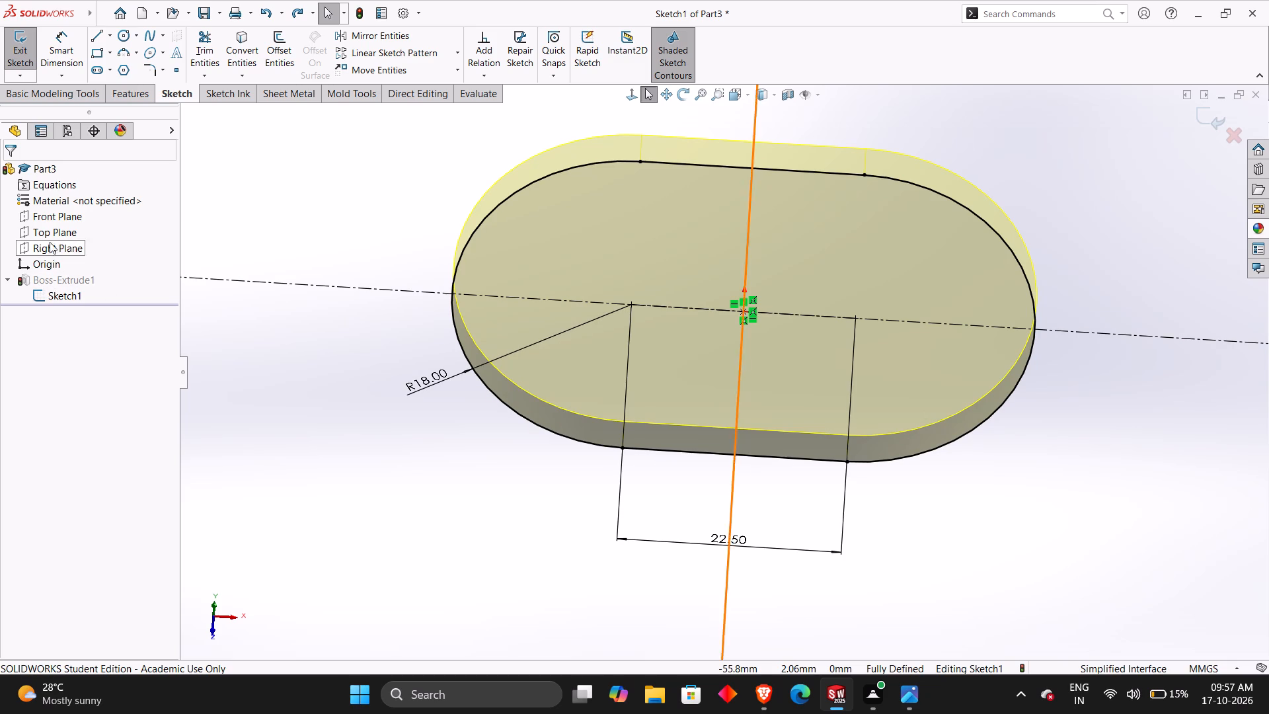
key(Escape)
key(Escape)
Exit the flange sketch and start a new sketch on the top face of the base flange.
click(15, 48)
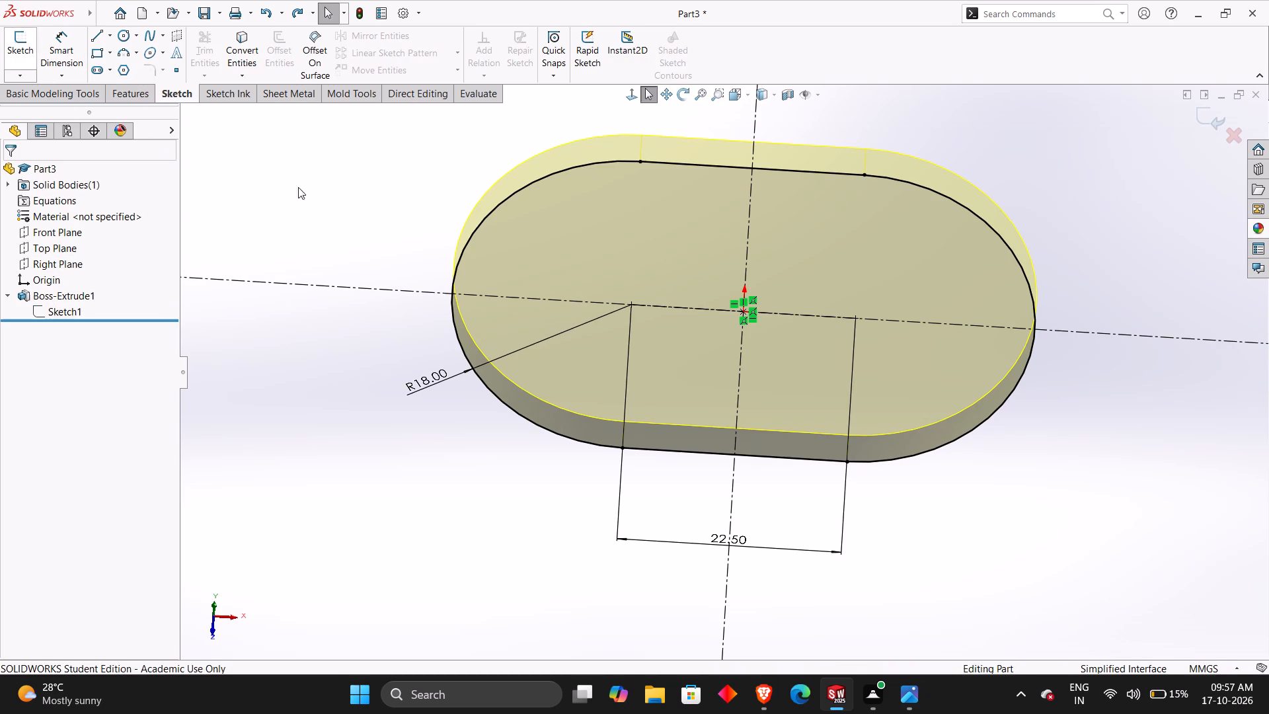
click(590, 260)
click(654, 225)
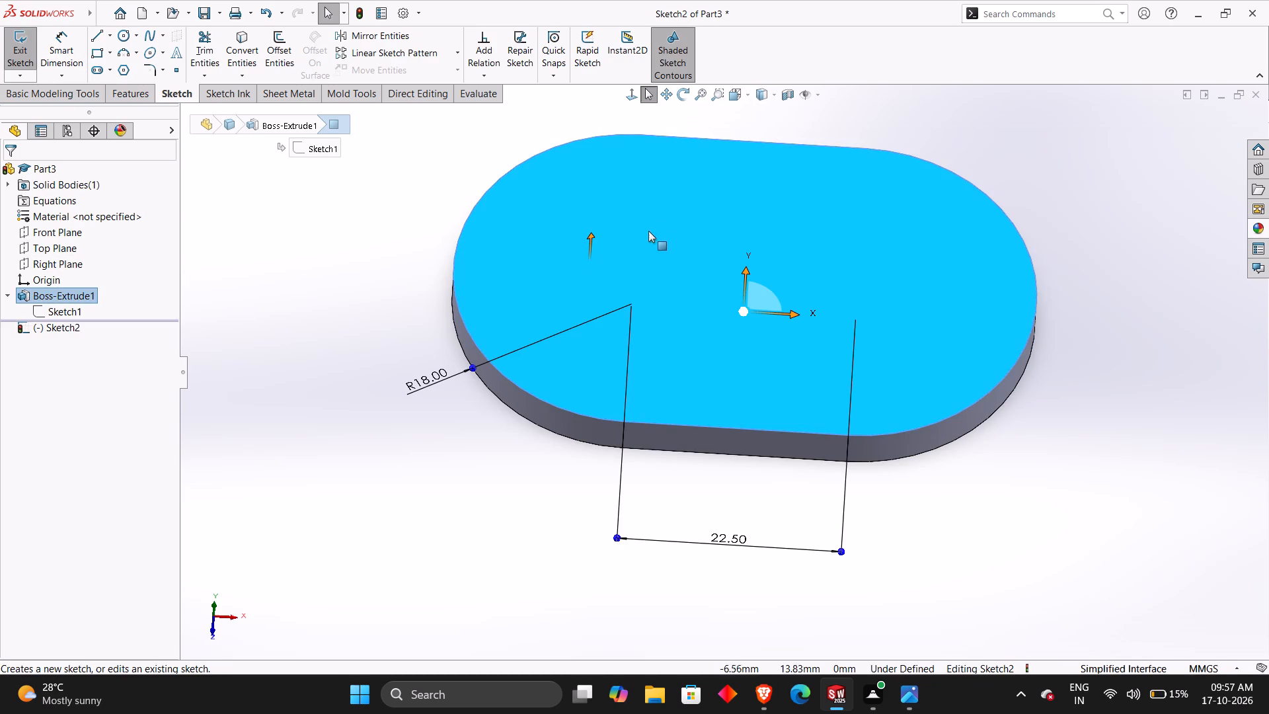
middle_drag(463, 314, 477, 177)
key(Escape)
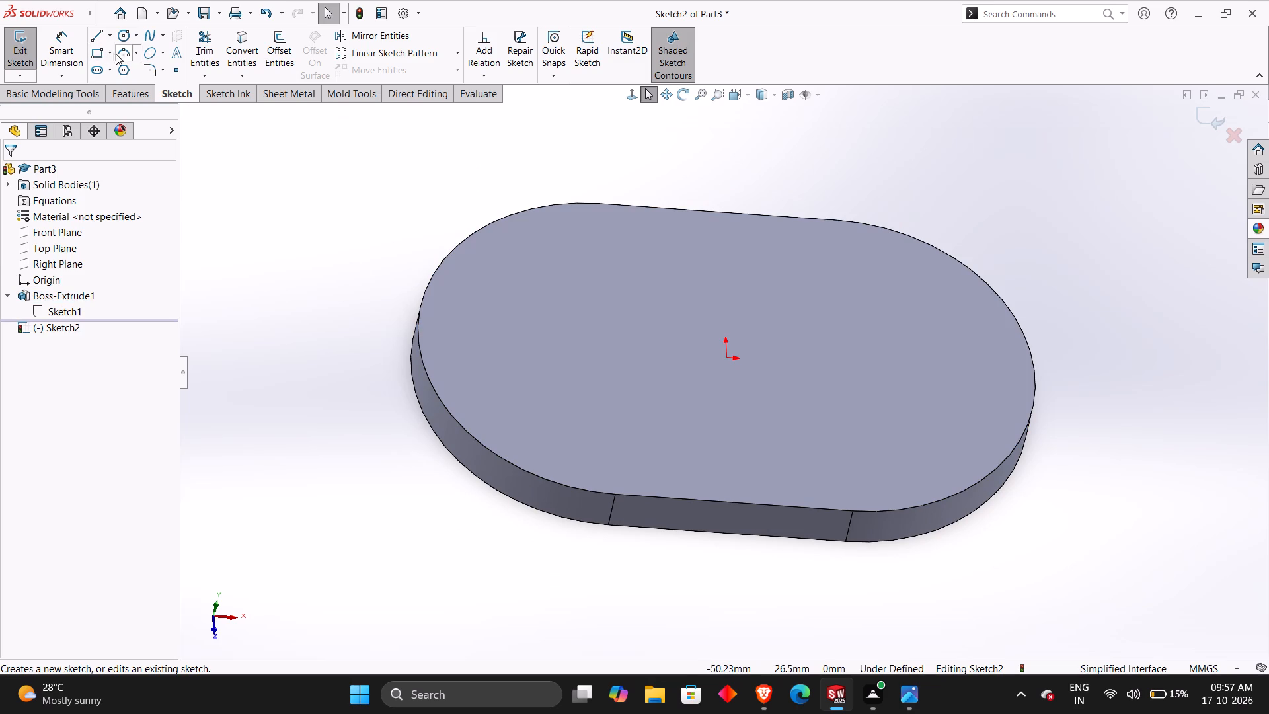
Sketch a horizontal straight slot around the origin, about 7.9 mm between centres and about 15.2 mm wide.
click(100, 71)
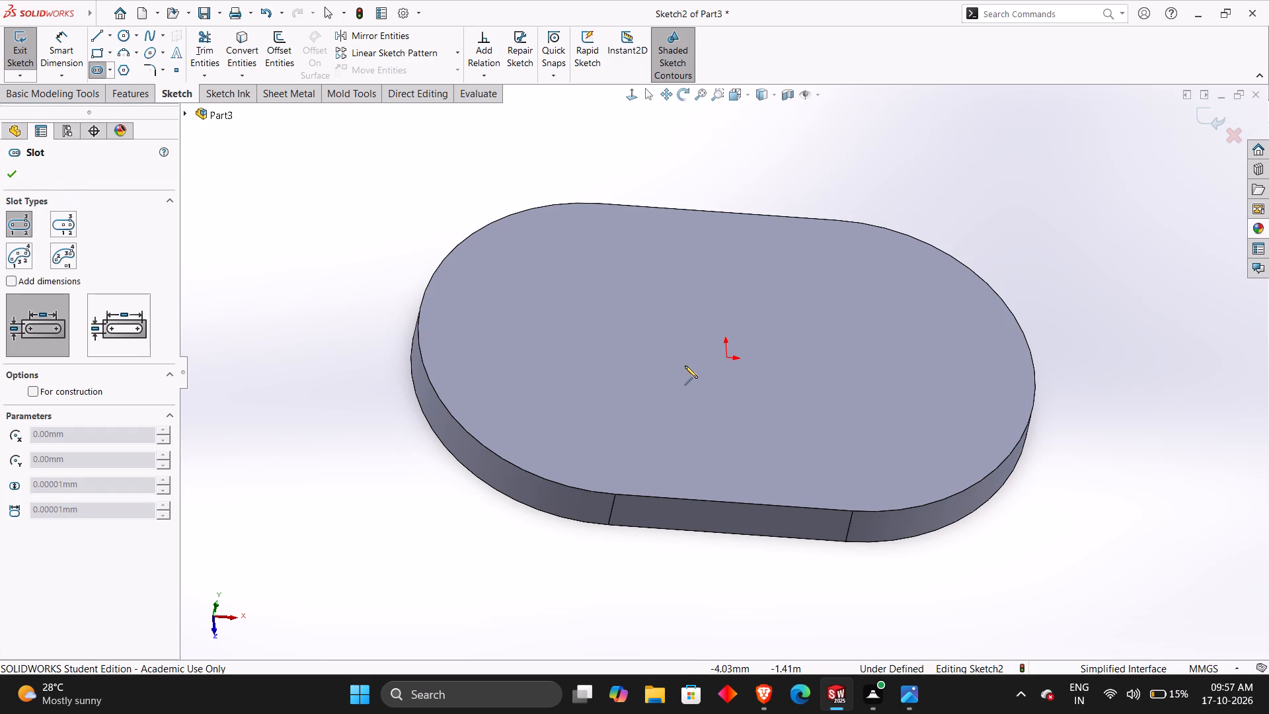
click(686, 355)
click(769, 360)
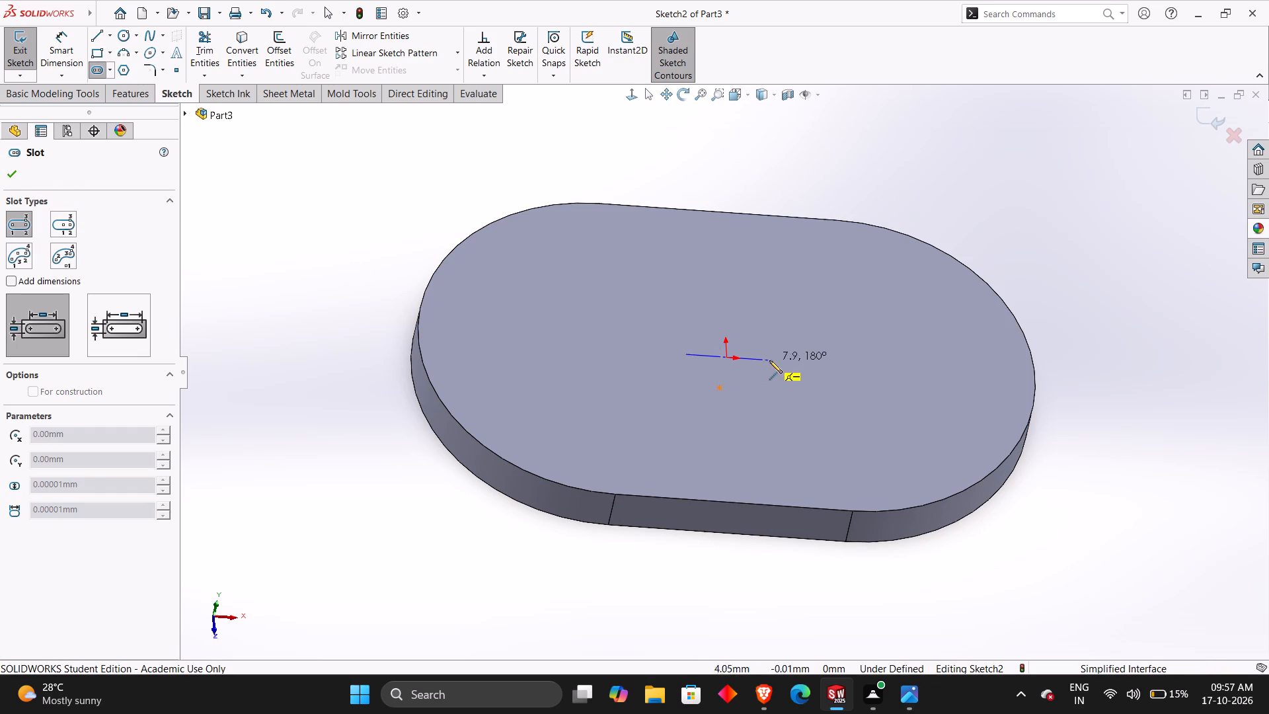
click(719, 418)
key(Escape)
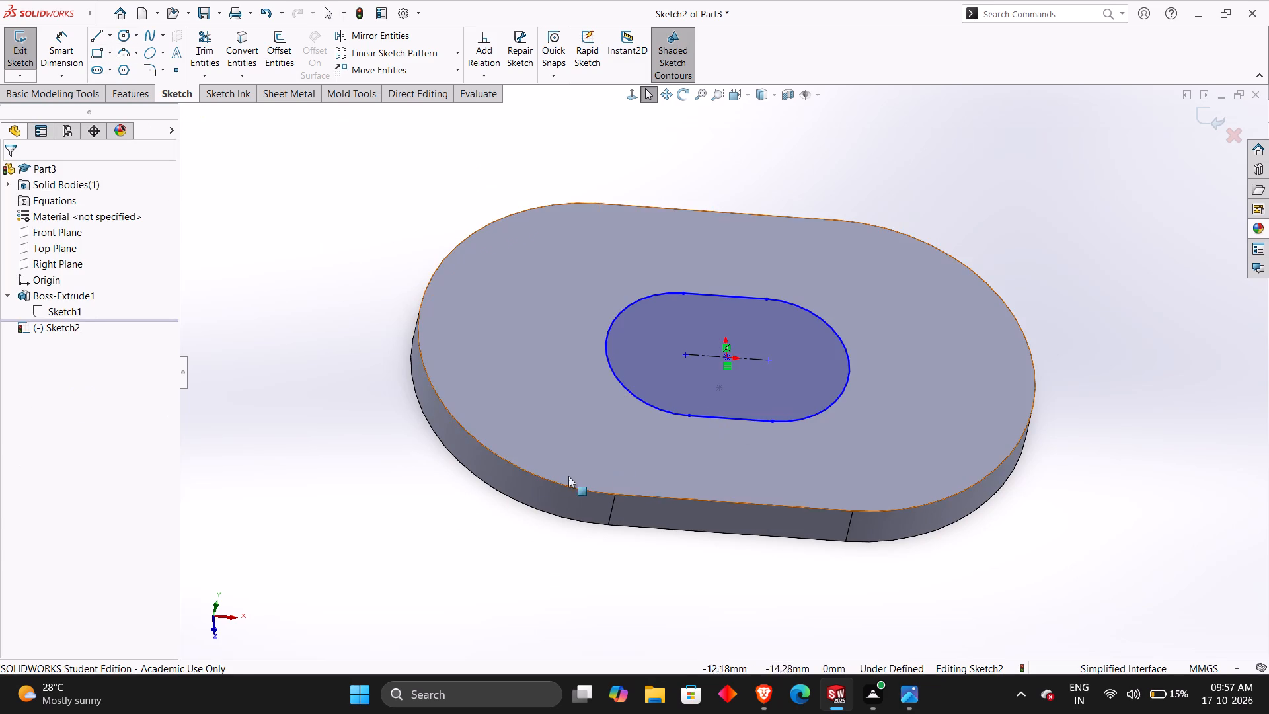
key(Escape)
Dimension the new slot's centre-to-centre distance as 22.5 mm, placing the dimension above the slot.
right_drag(422, 542, 400, 315)
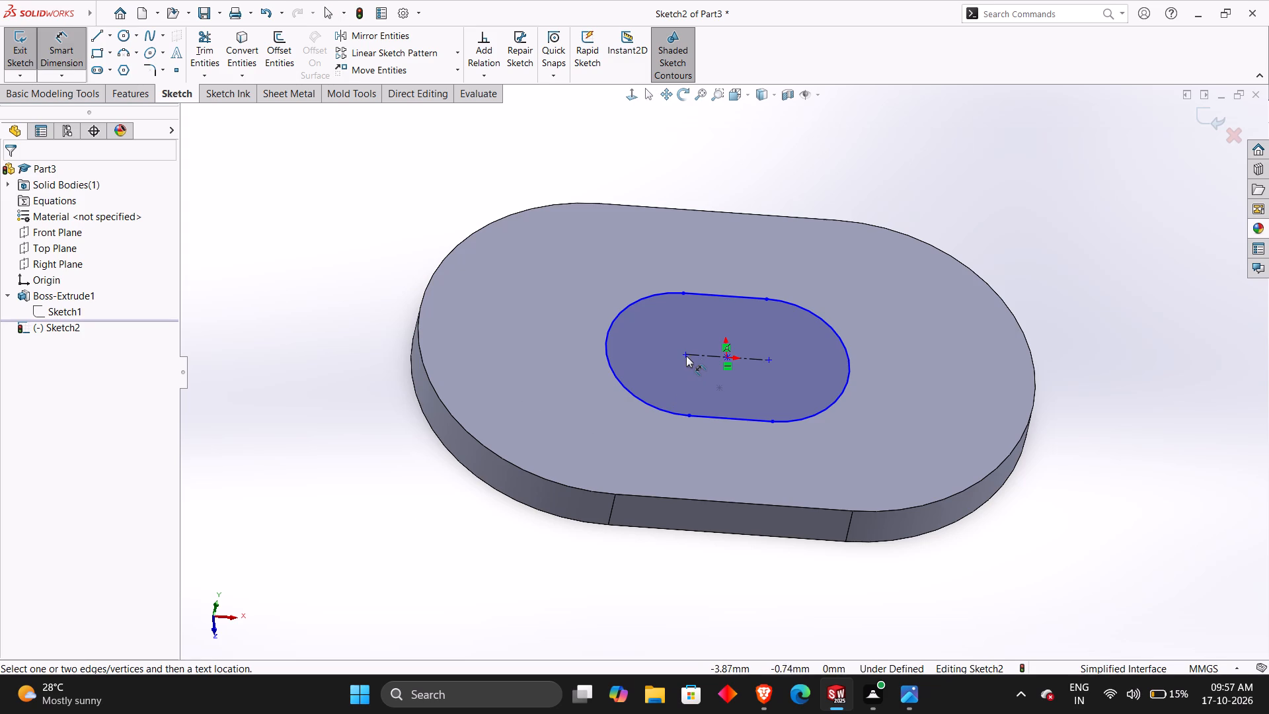
click(686, 354)
click(769, 362)
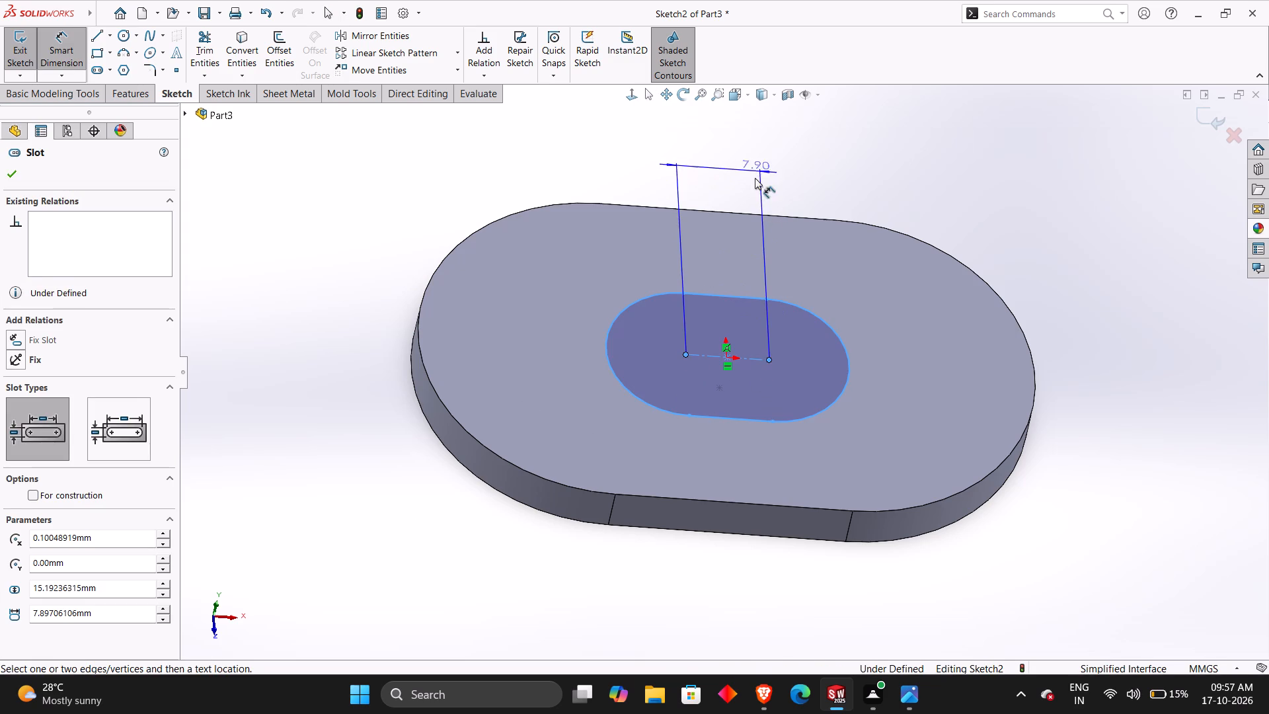
click(727, 181)
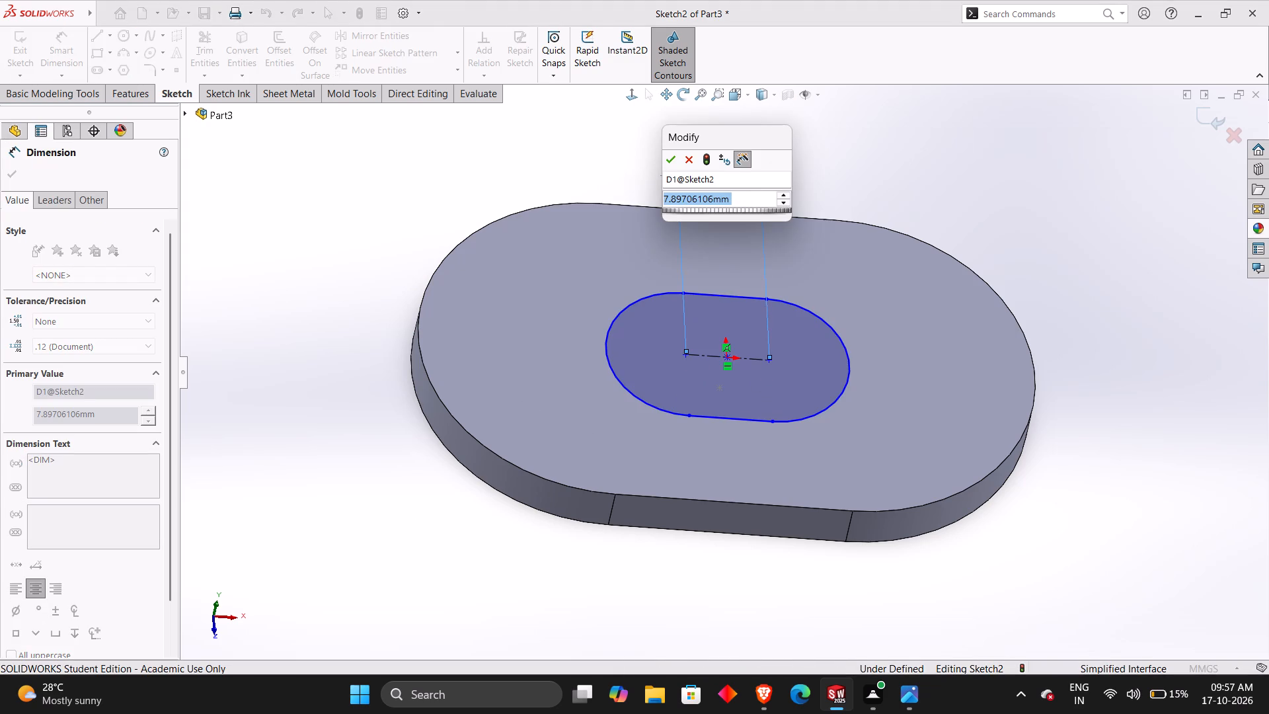
text(22.5)
key(Return)
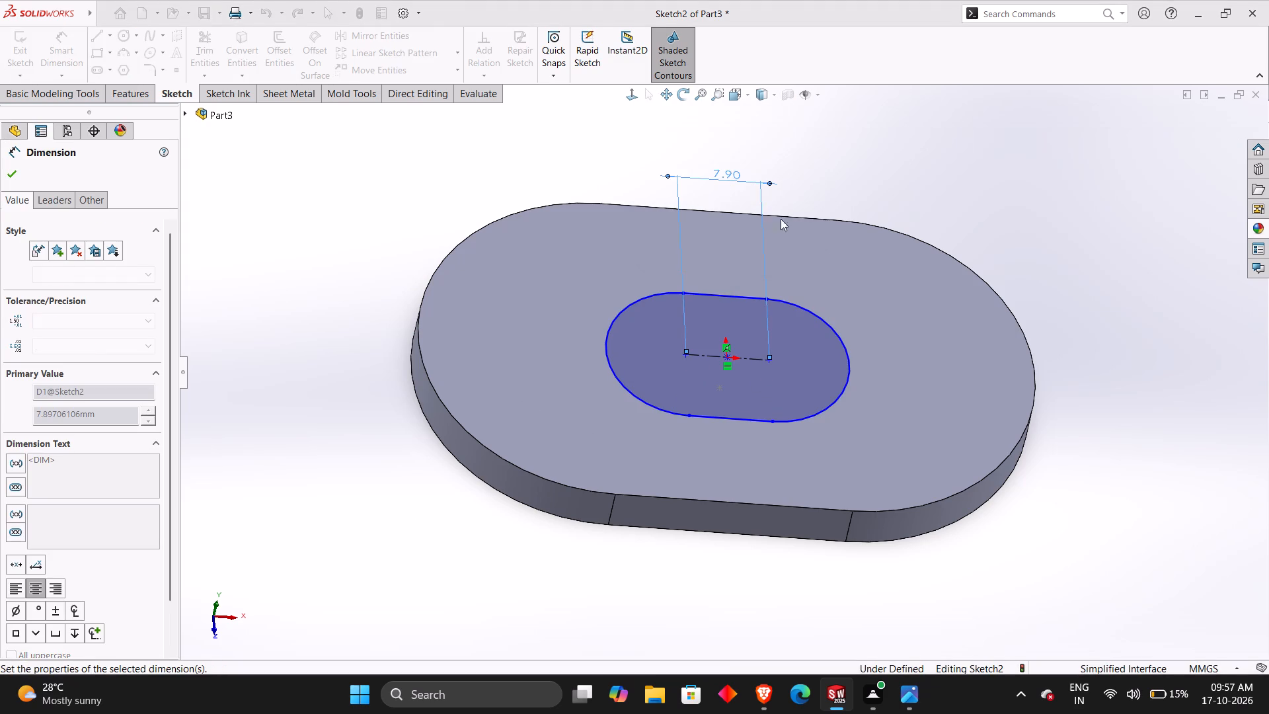
click(334, 360)
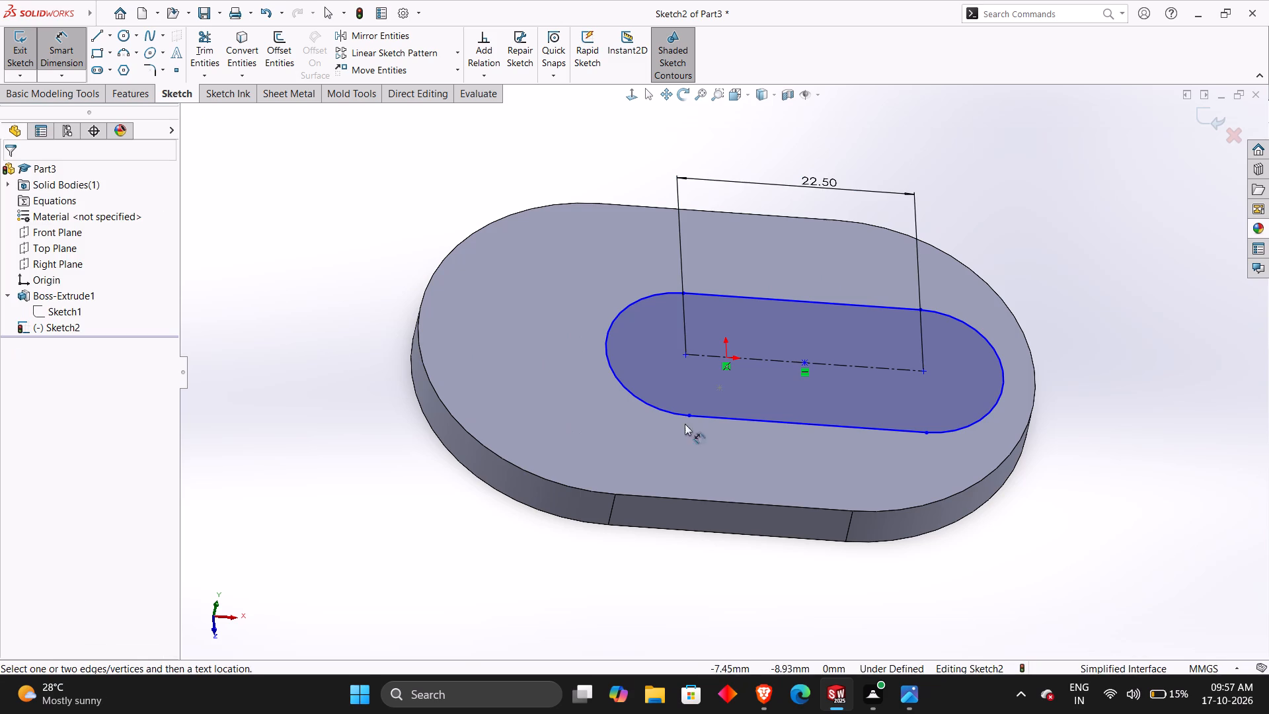
Move the 22.5 mm slot along its centreline so that its centre point coincides with the origin.
key(Escape)
key(Escape)
key(Escape)
drag(804, 364, 757, 362)
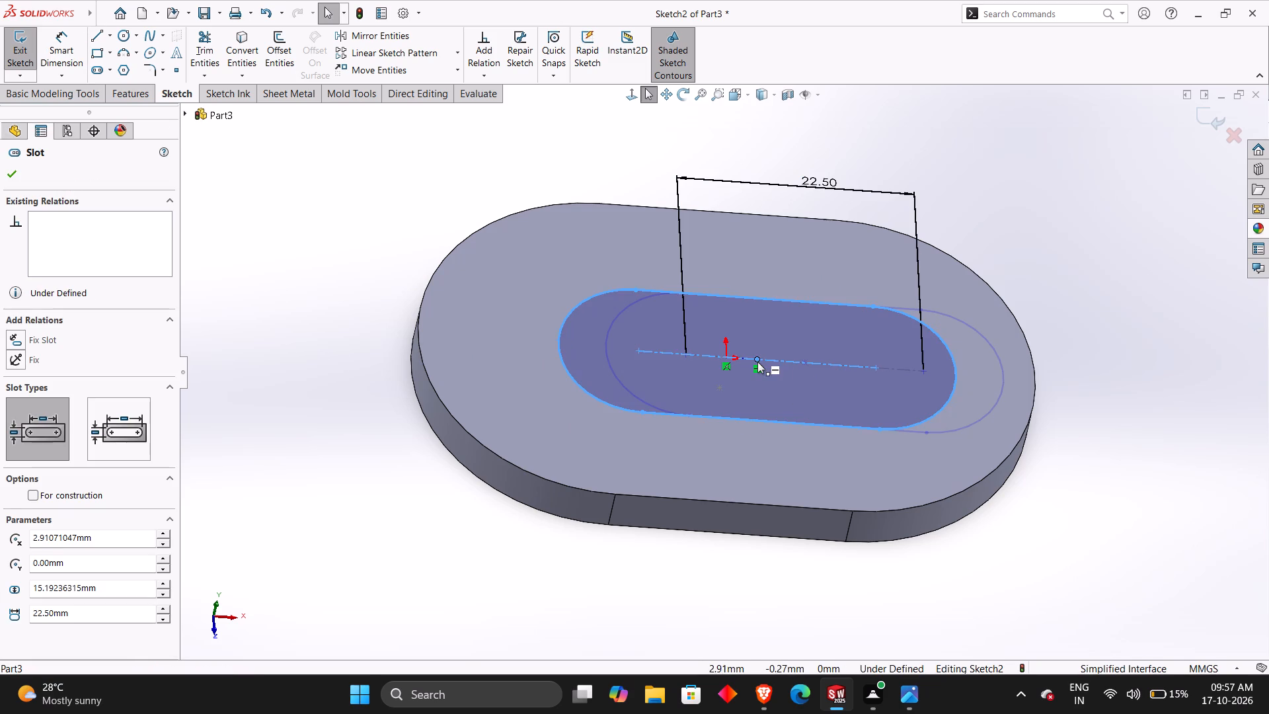
drag(757, 362, 747, 364)
key(Escape)
key(Escape)
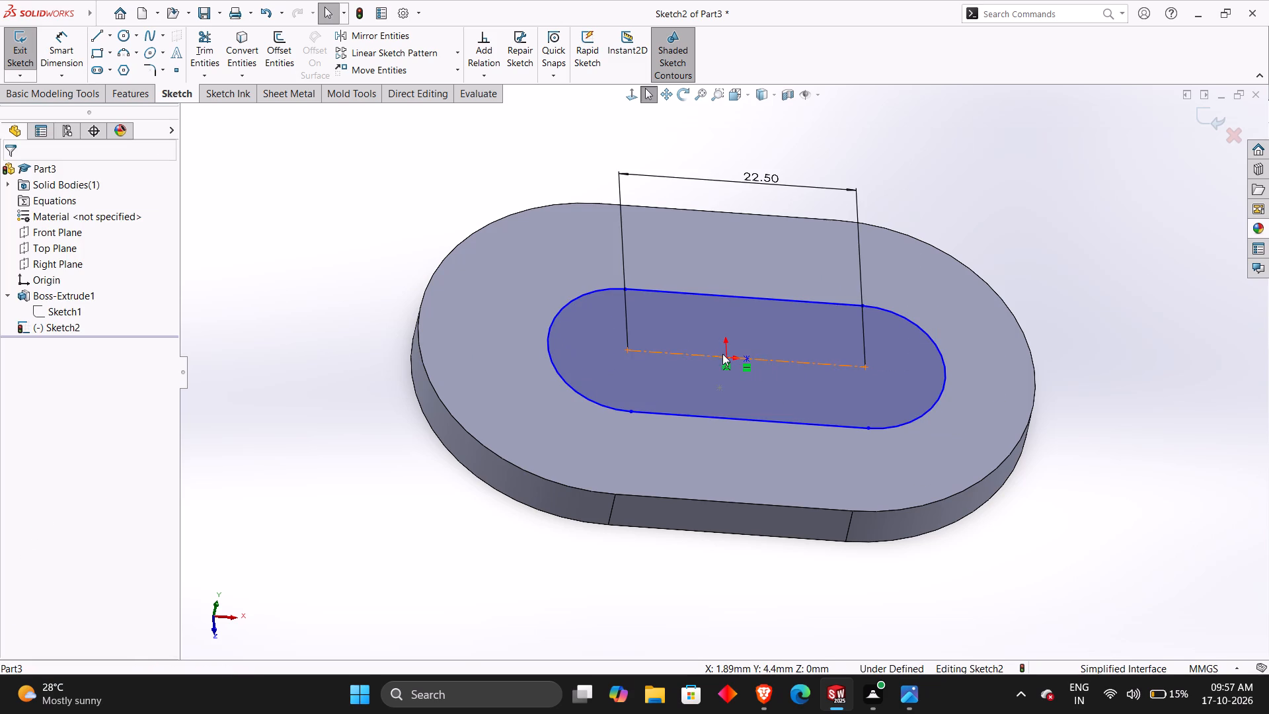
scroll(727, 359, down, 6)
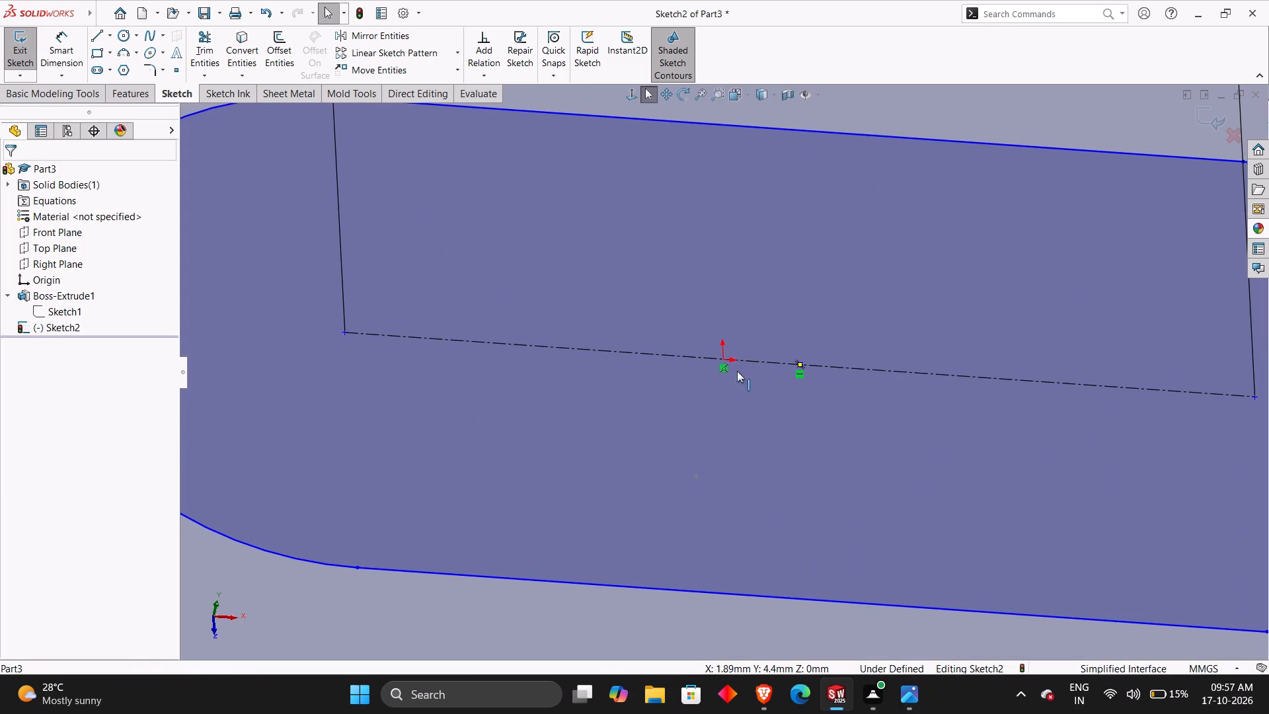
drag(800, 364, 800, 364)
drag(800, 364, 725, 357)
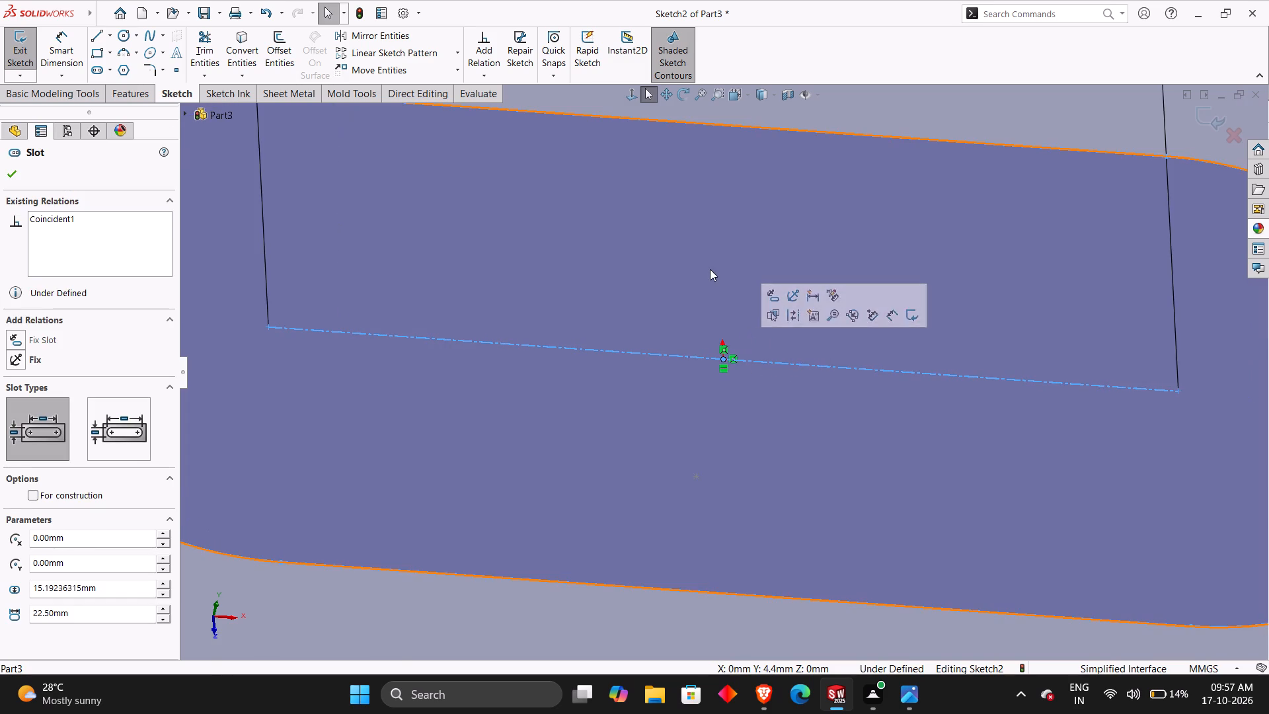
scroll(710, 267, up, 7)
key(Escape)
key(Escape)
key(Escape)
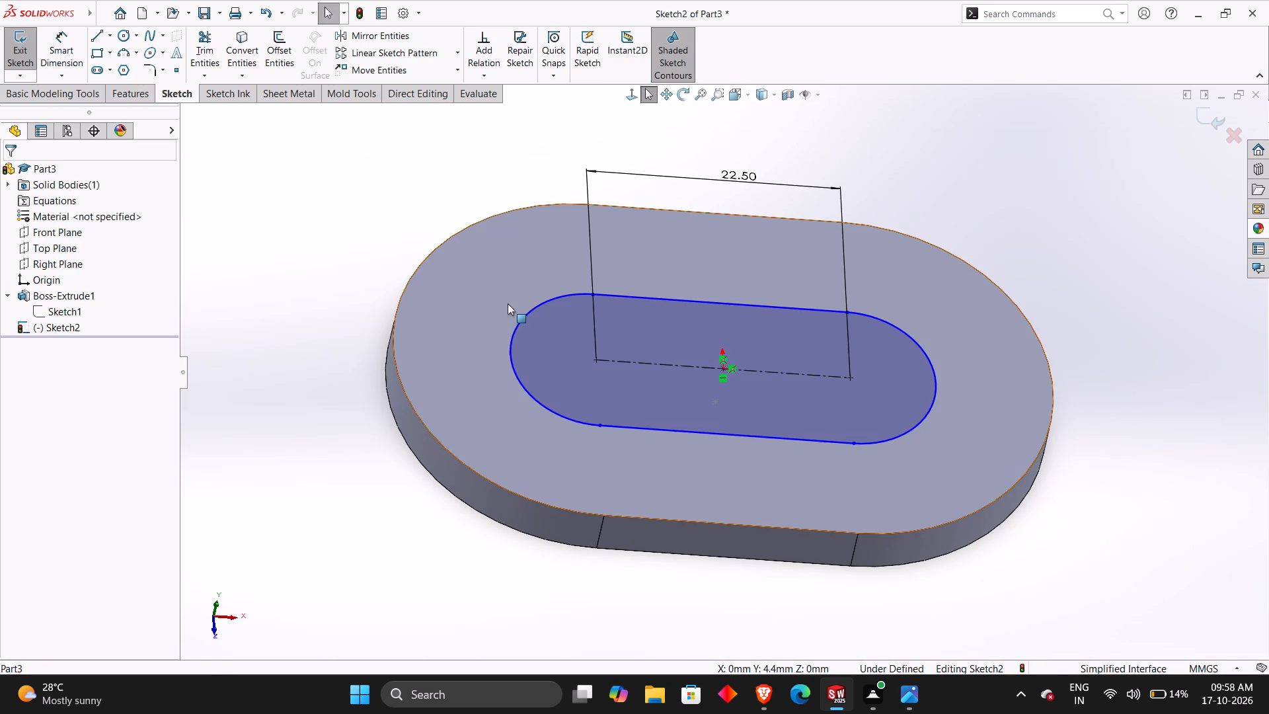
Dimension the inner slot's end arc with a 13 mm radius, consulting the reference drawing for the value.
right_drag(364, 418, 381, 216)
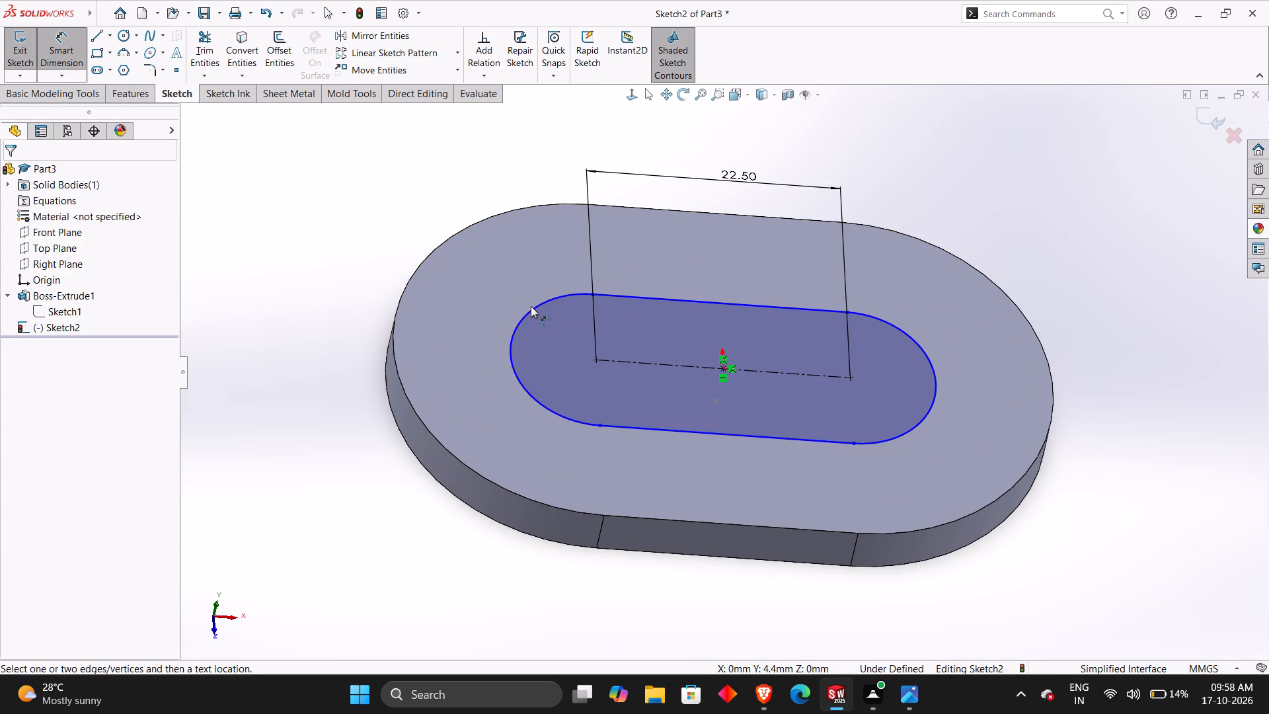
click(532, 310)
click(420, 207)
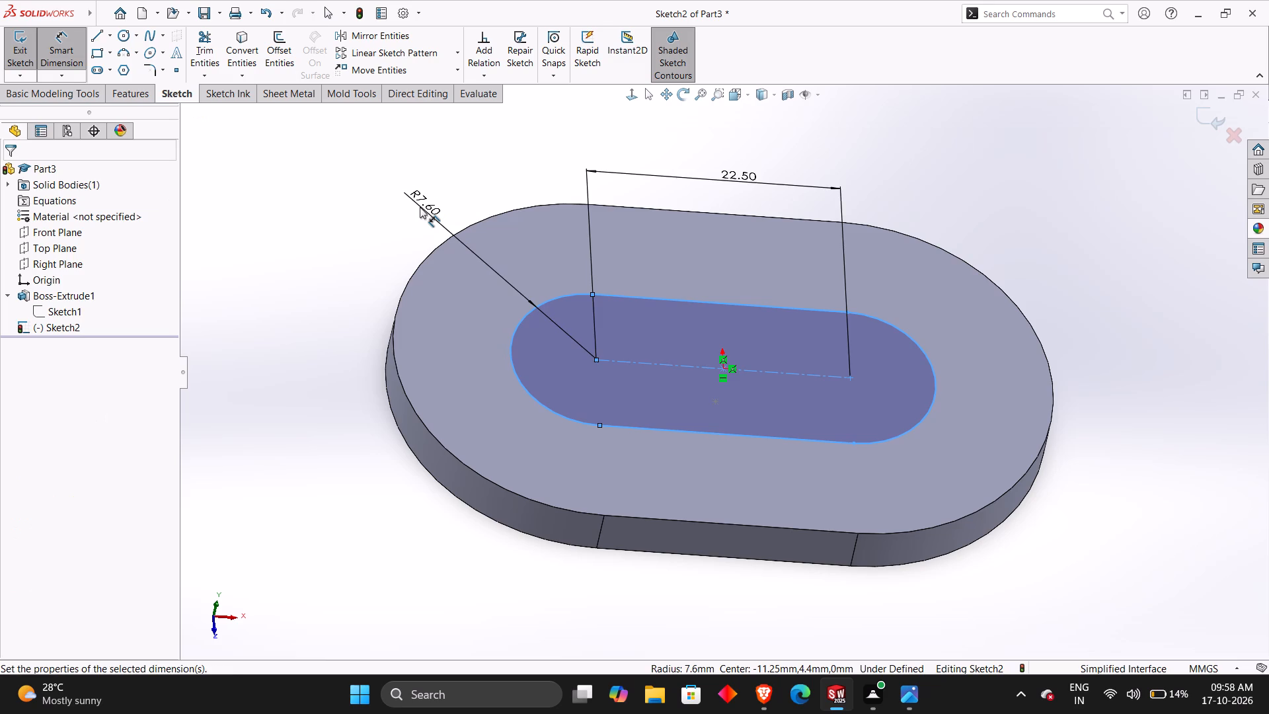
key(alt+Tab)
key(alt+Tab)
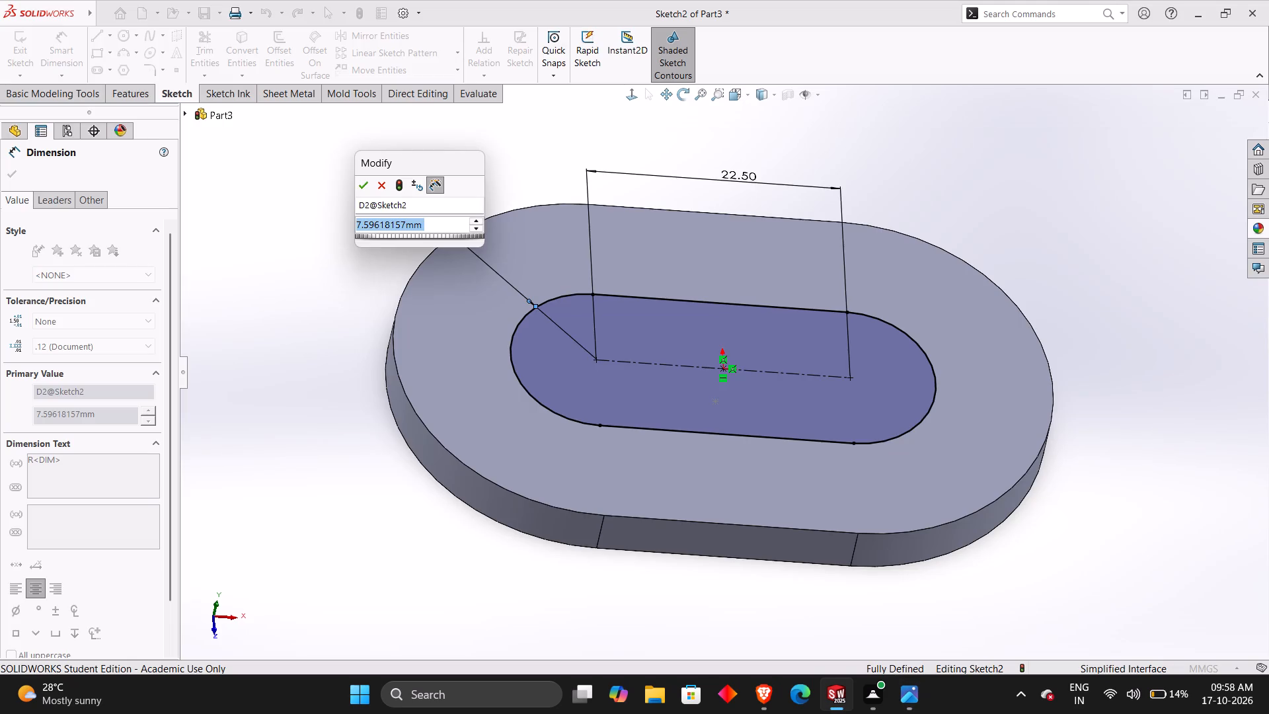
key(alt+Tab)
key(alt+Tab)
text(13)
key(Return)
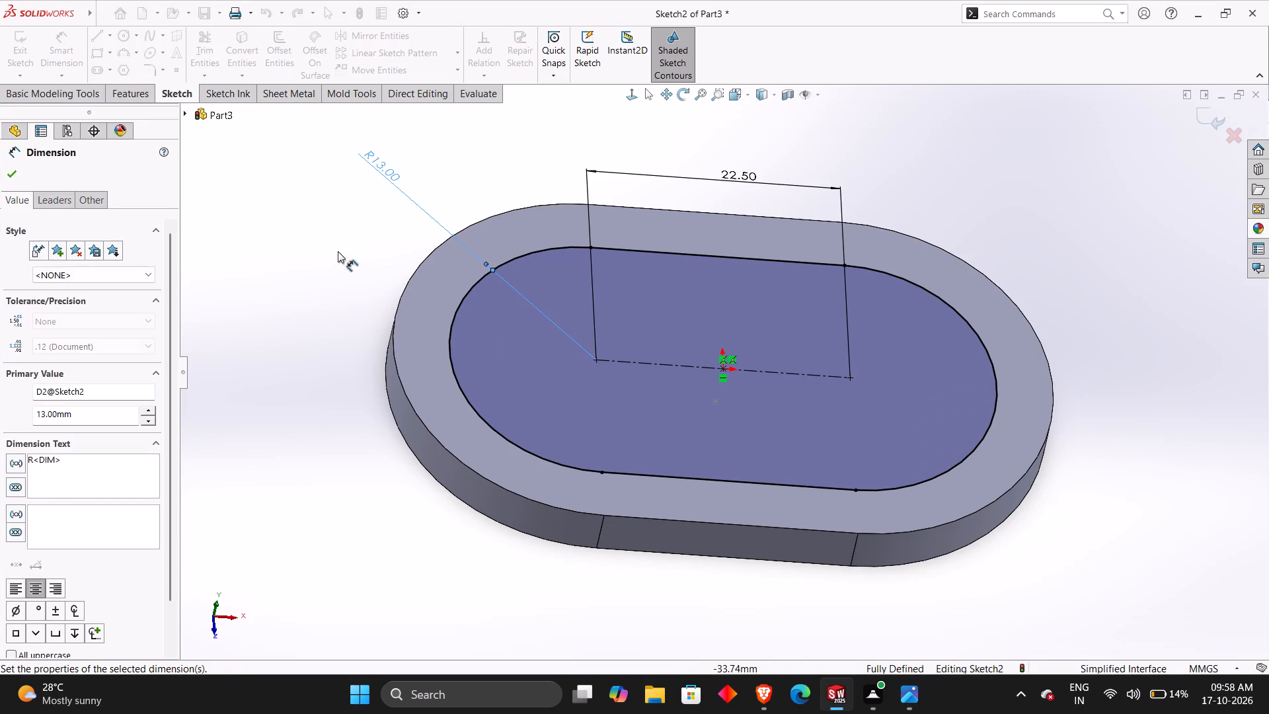
click(334, 255)
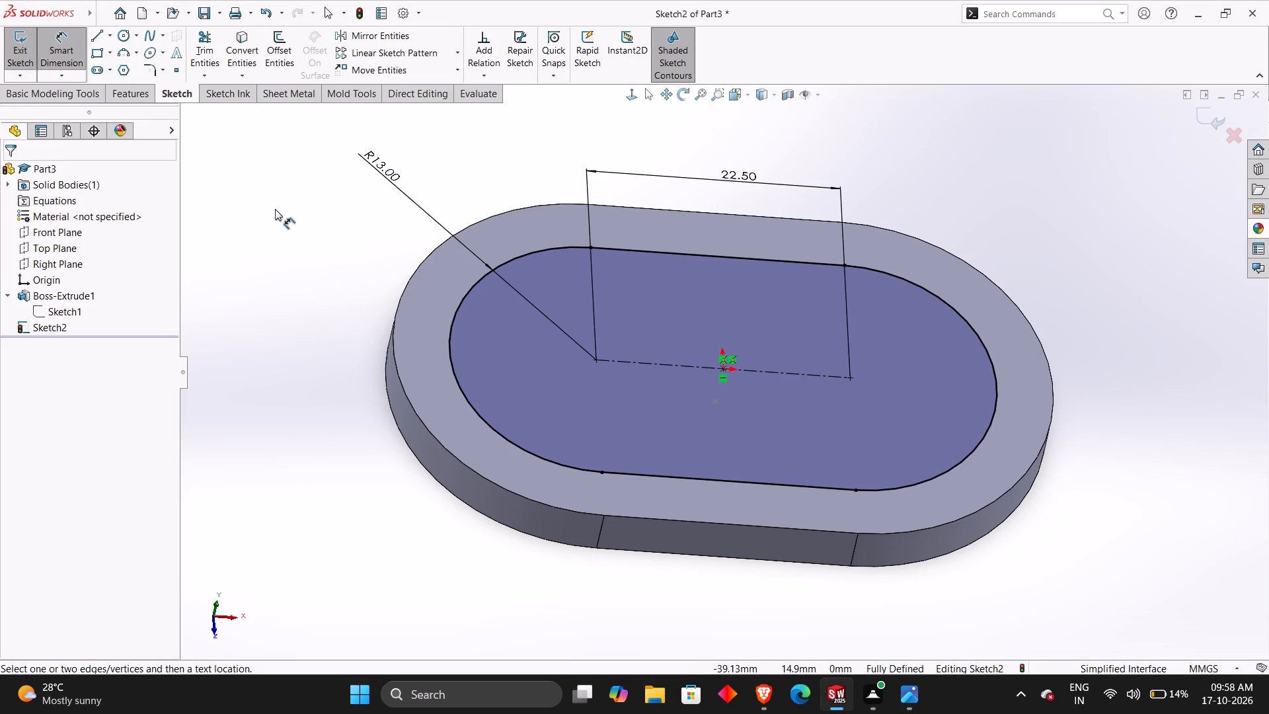
Begin a boss extrusion of the slot sketch and calculate its depth as 16-4.4 in Calculator, using the reference drawing's heights.
key(shift+e)
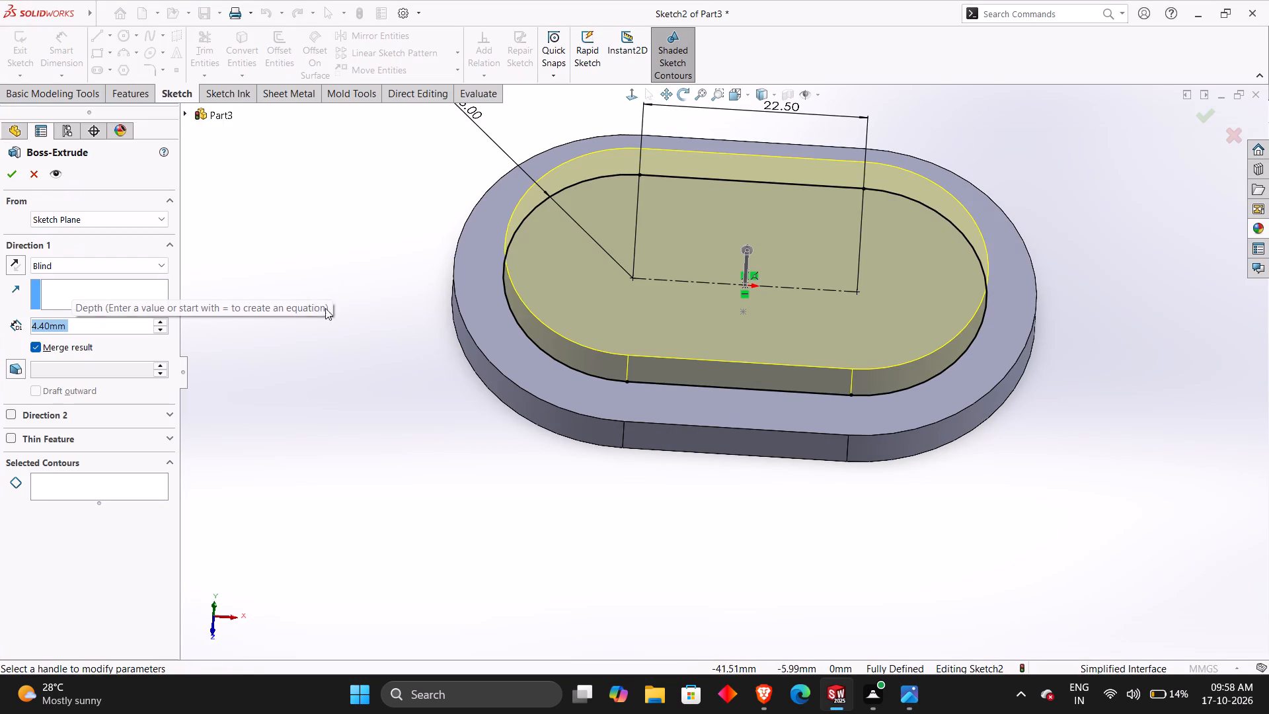
key(alt+Tab)
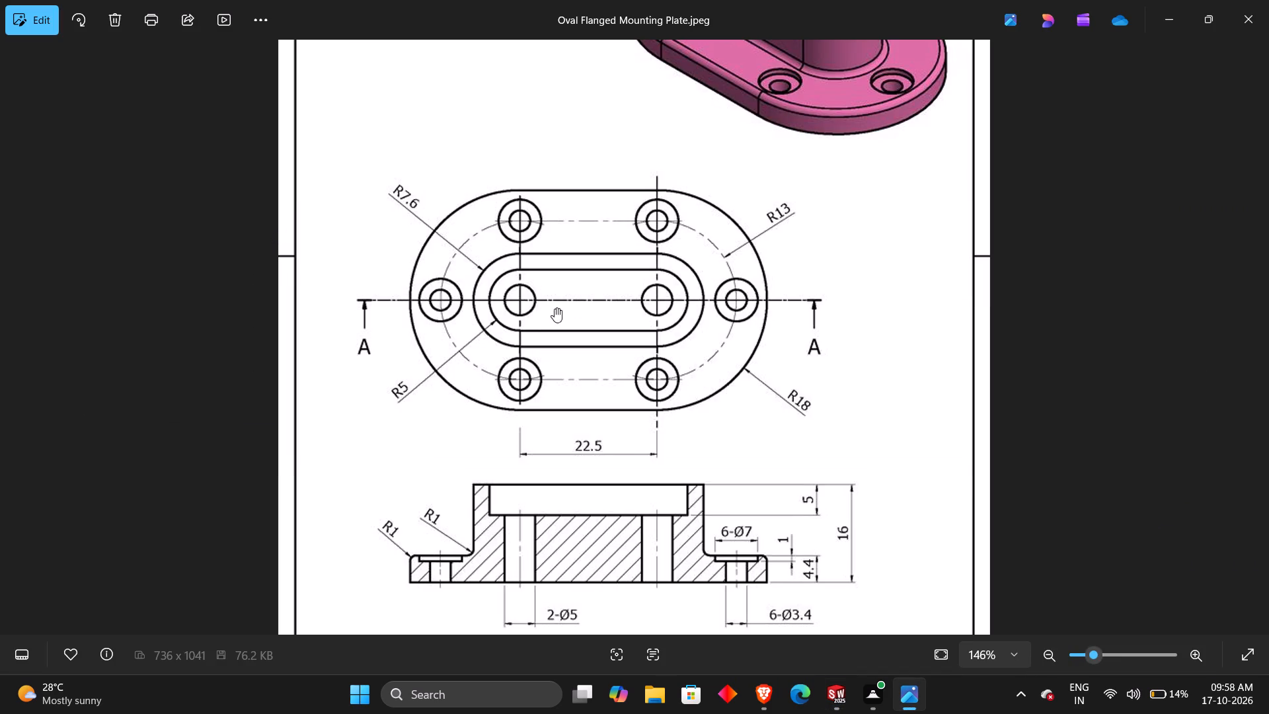
scroll(721, 263, up, 2)
scroll(726, 262, down, 4)
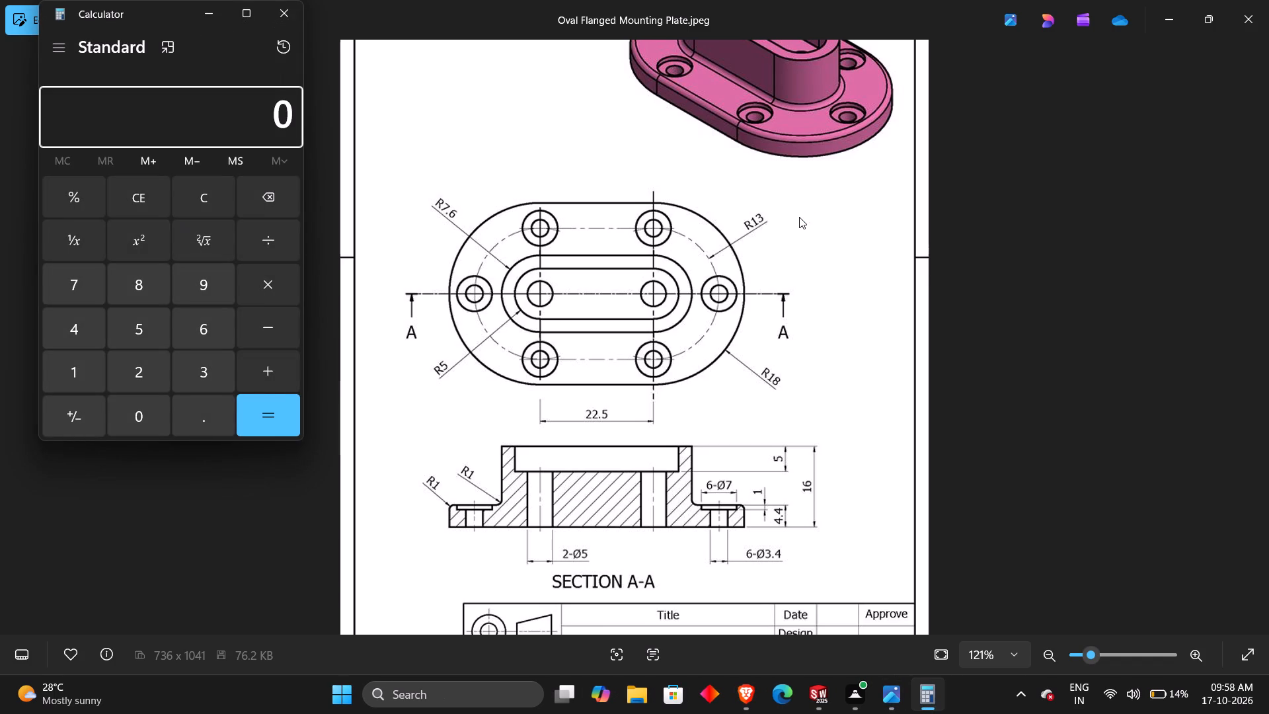
text(16-4.4)
key(Return)
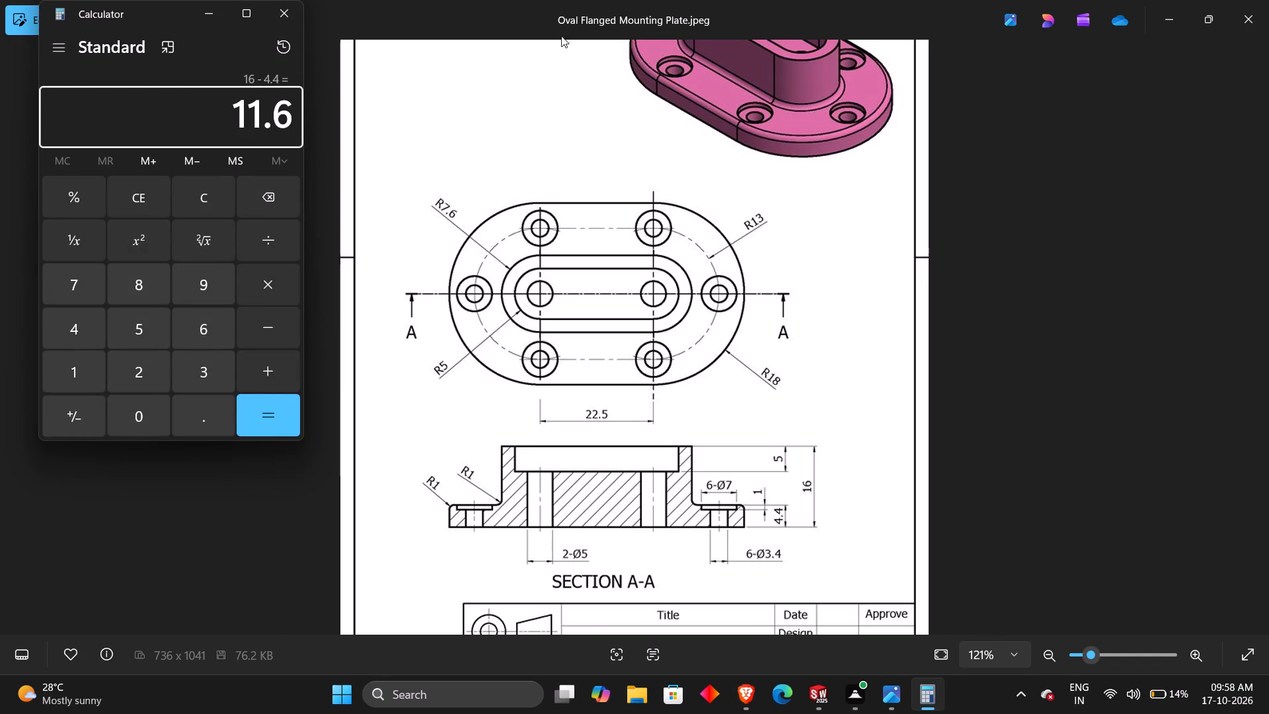
click(267, 24)
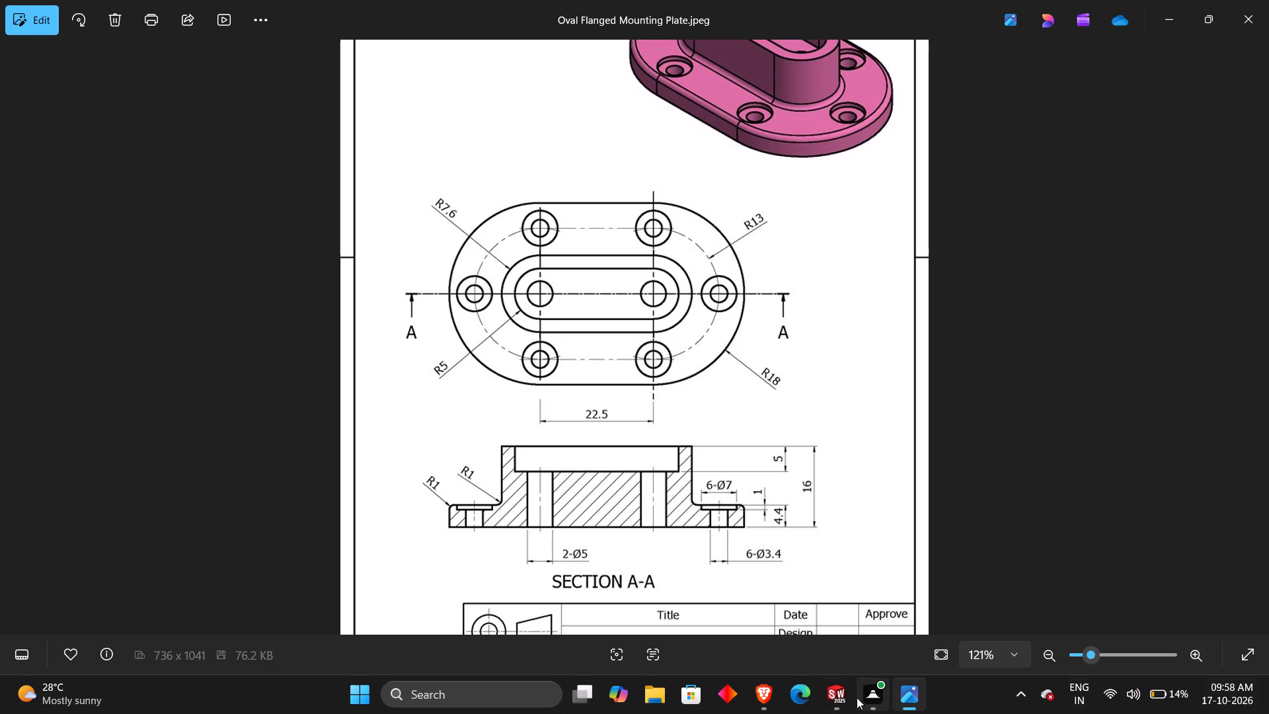
Back in SOLIDWORKS, set the blind extrusion depth to 11.6 mm and finish the raised slot-shaped boss, merged with the flange.
click(842, 703)
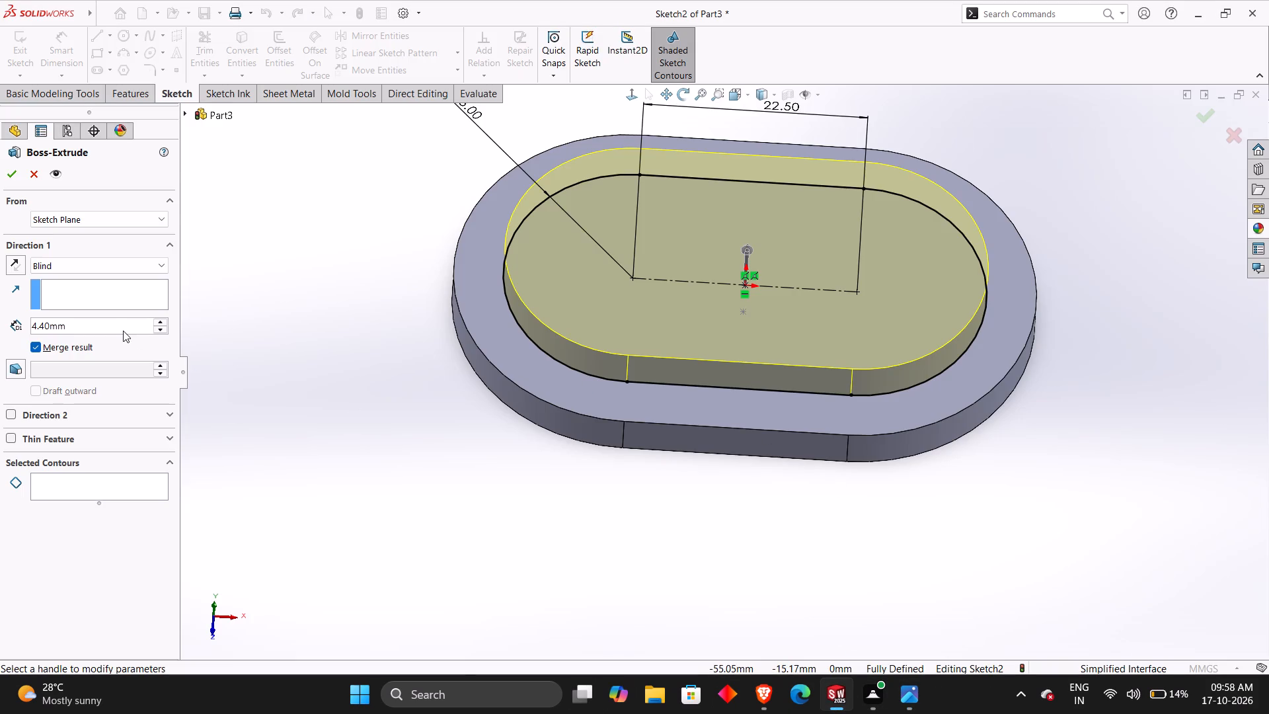
click(114, 326)
click(114, 326)
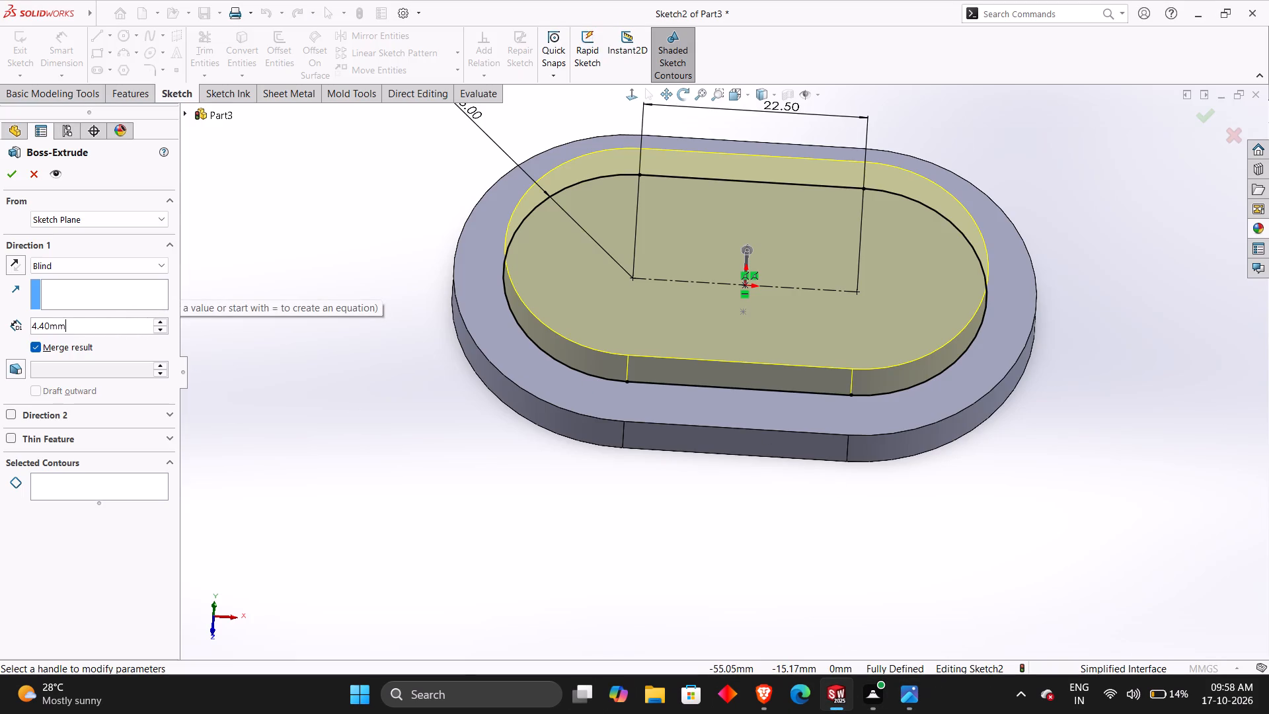
drag(114, 326, 101, 326)
text(11.6)
key(Return)
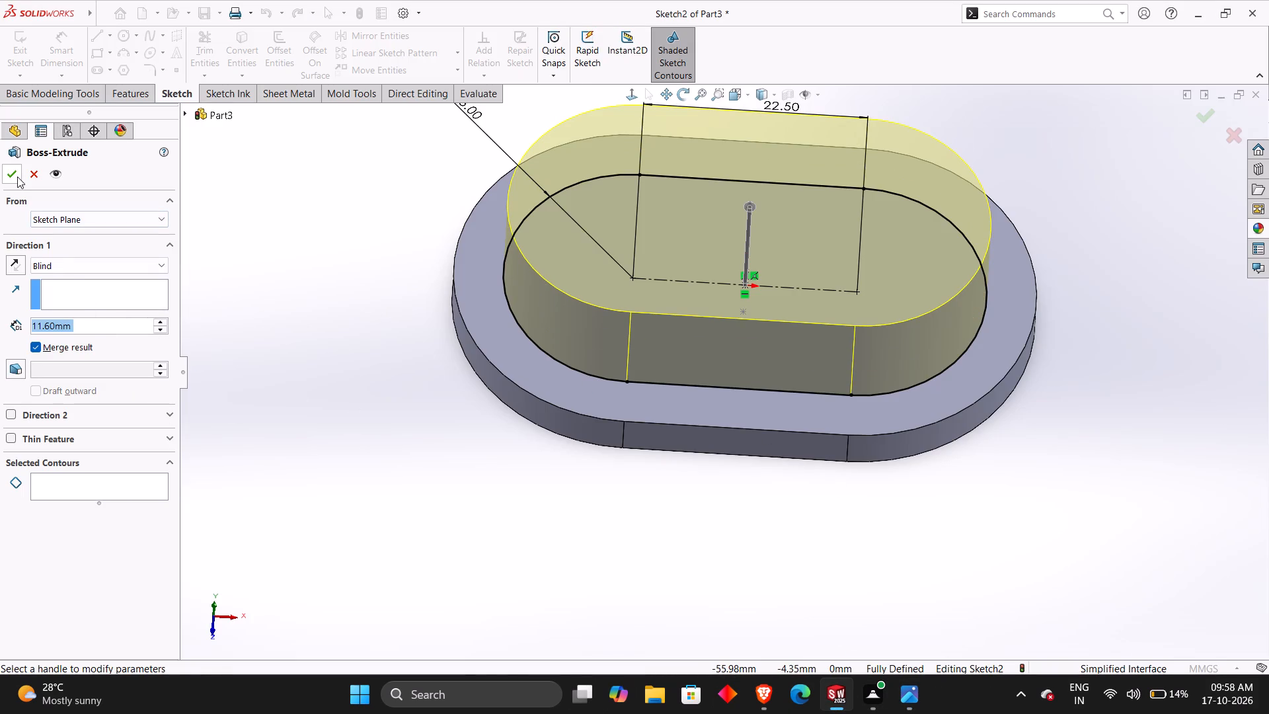
click(17, 177)
click(338, 363)
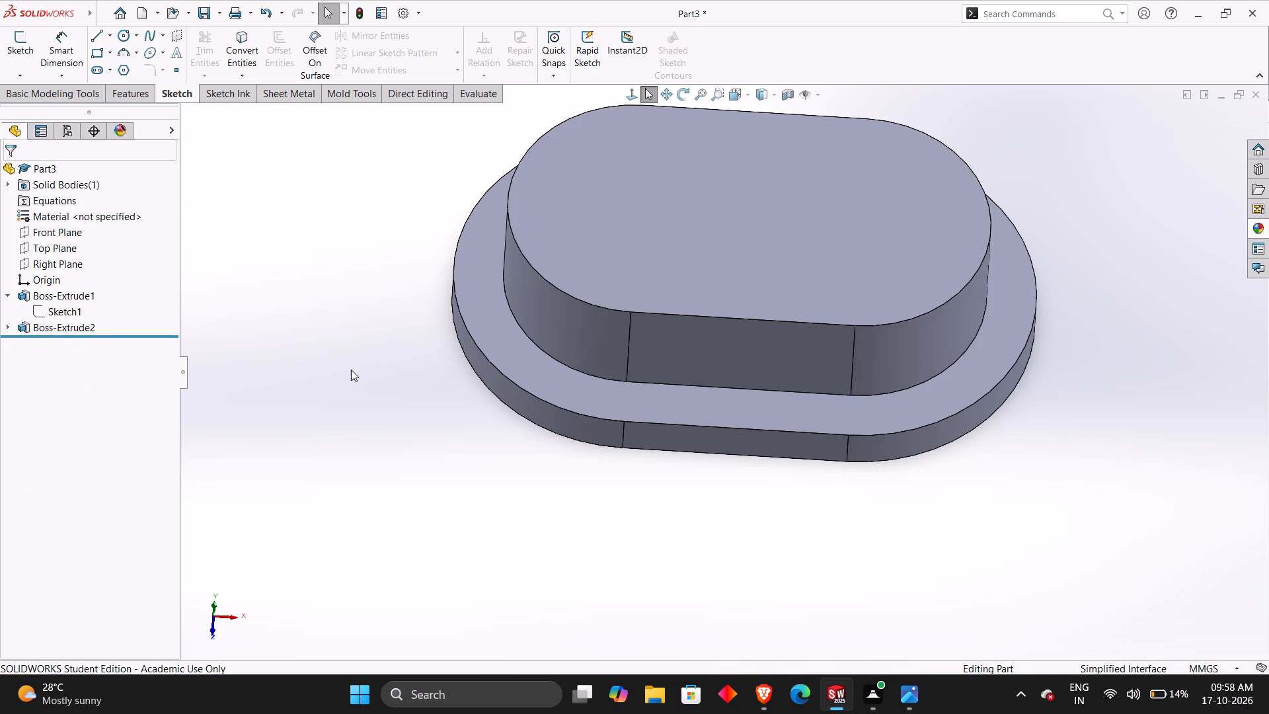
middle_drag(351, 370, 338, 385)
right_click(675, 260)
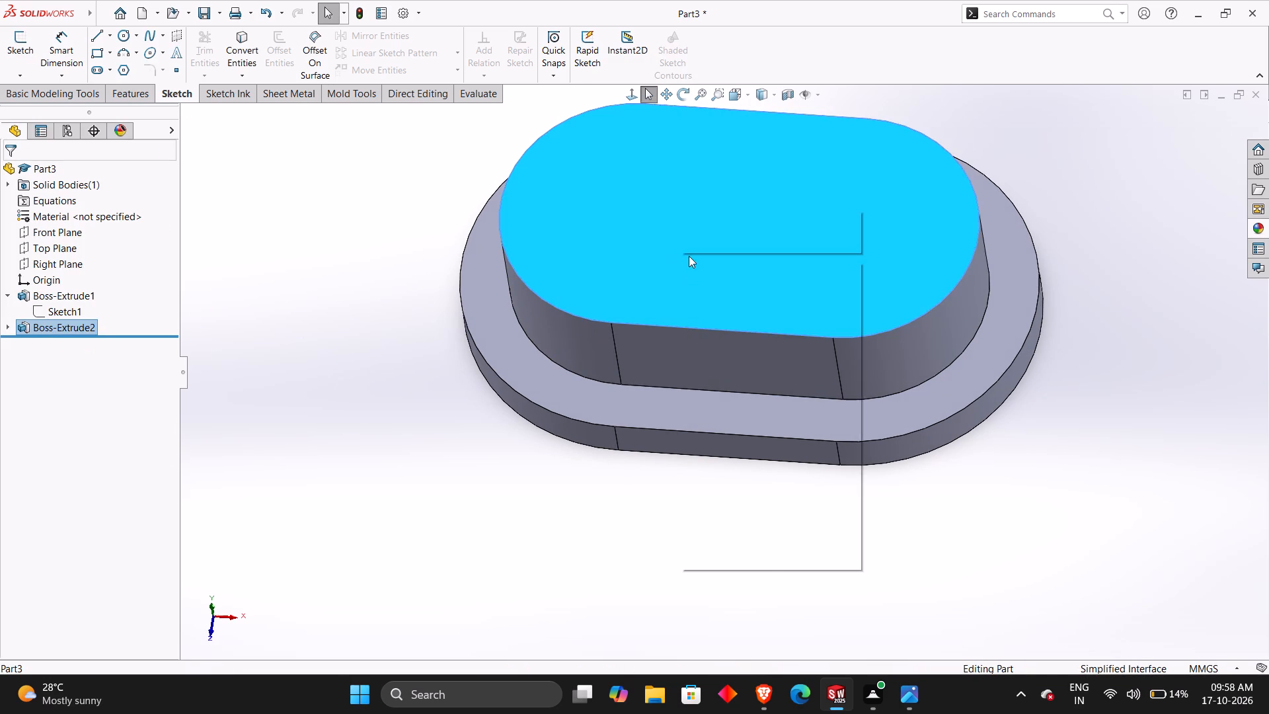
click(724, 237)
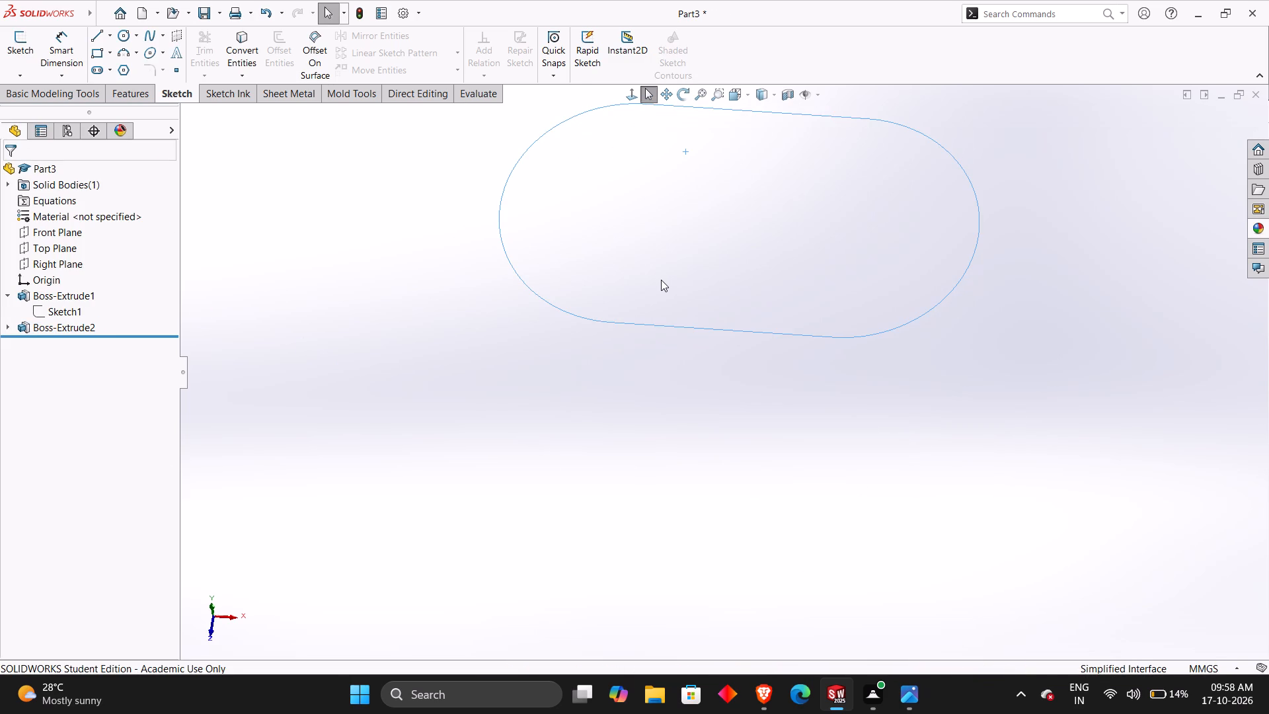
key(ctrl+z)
Sketch a horizontal straight slot on the raised boss's top face, about 9.3 mm between centres and about 15 mm wide.
right_click(672, 268)
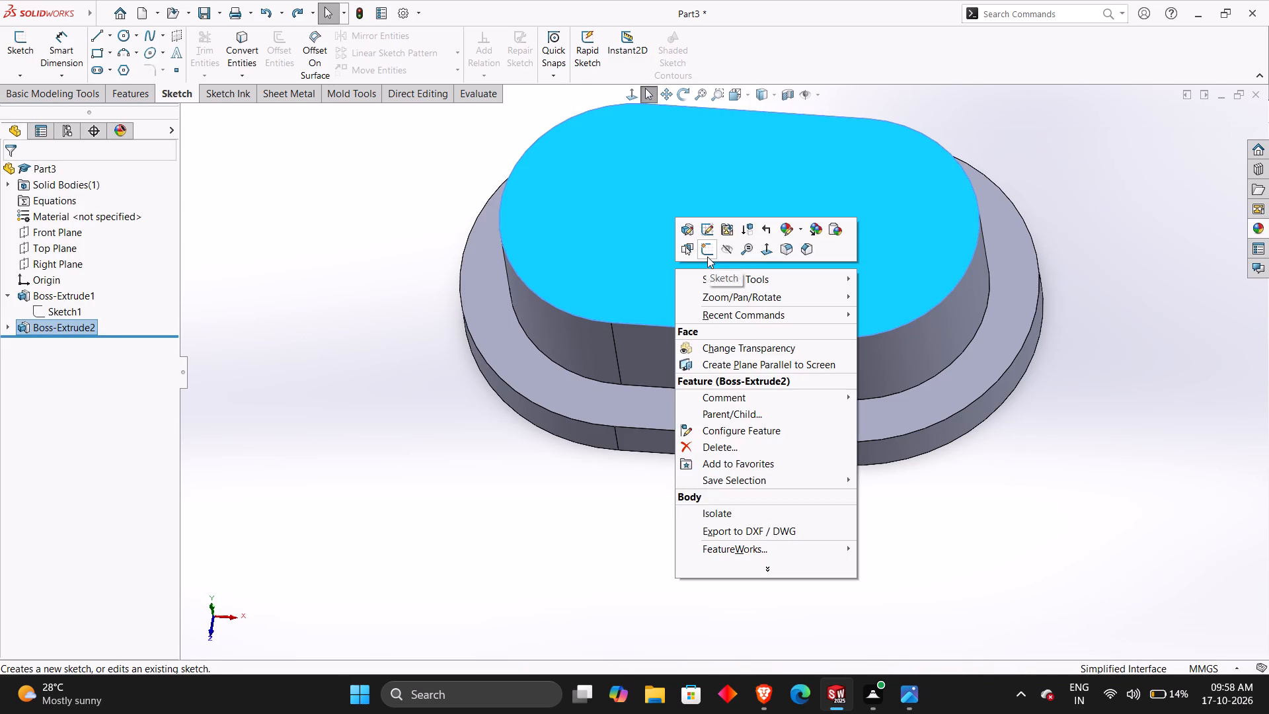
click(707, 257)
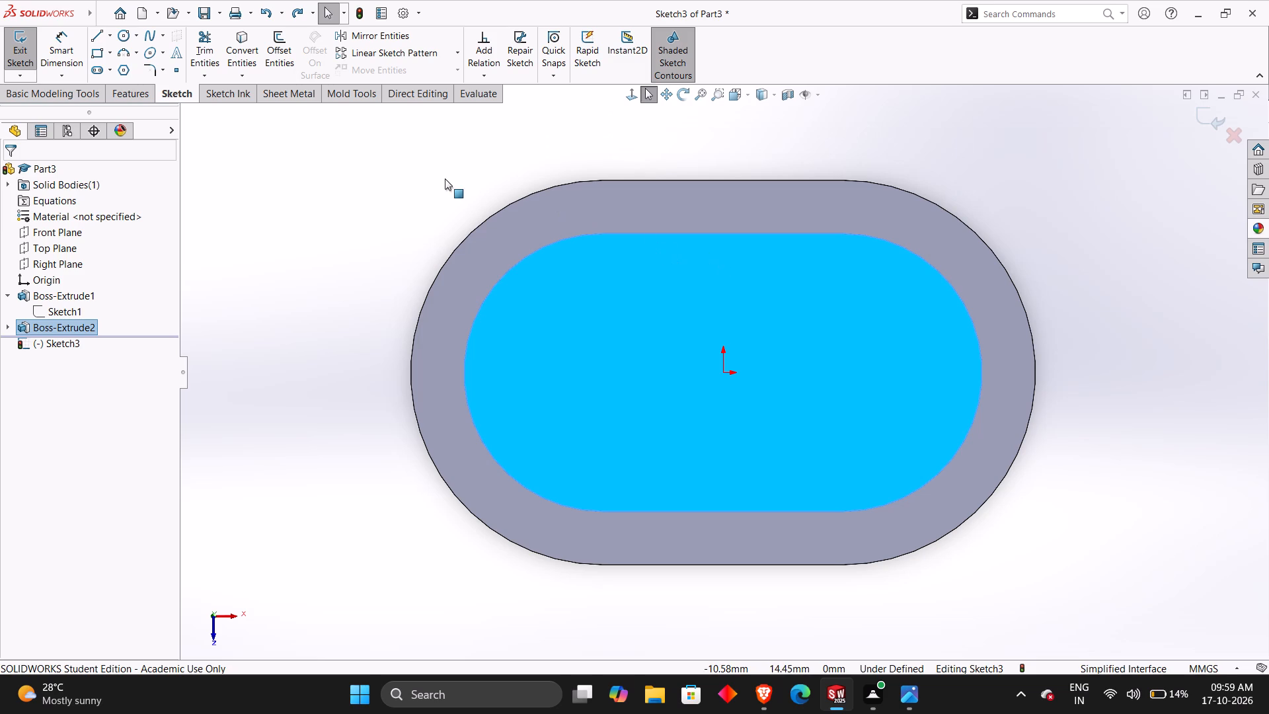
click(96, 67)
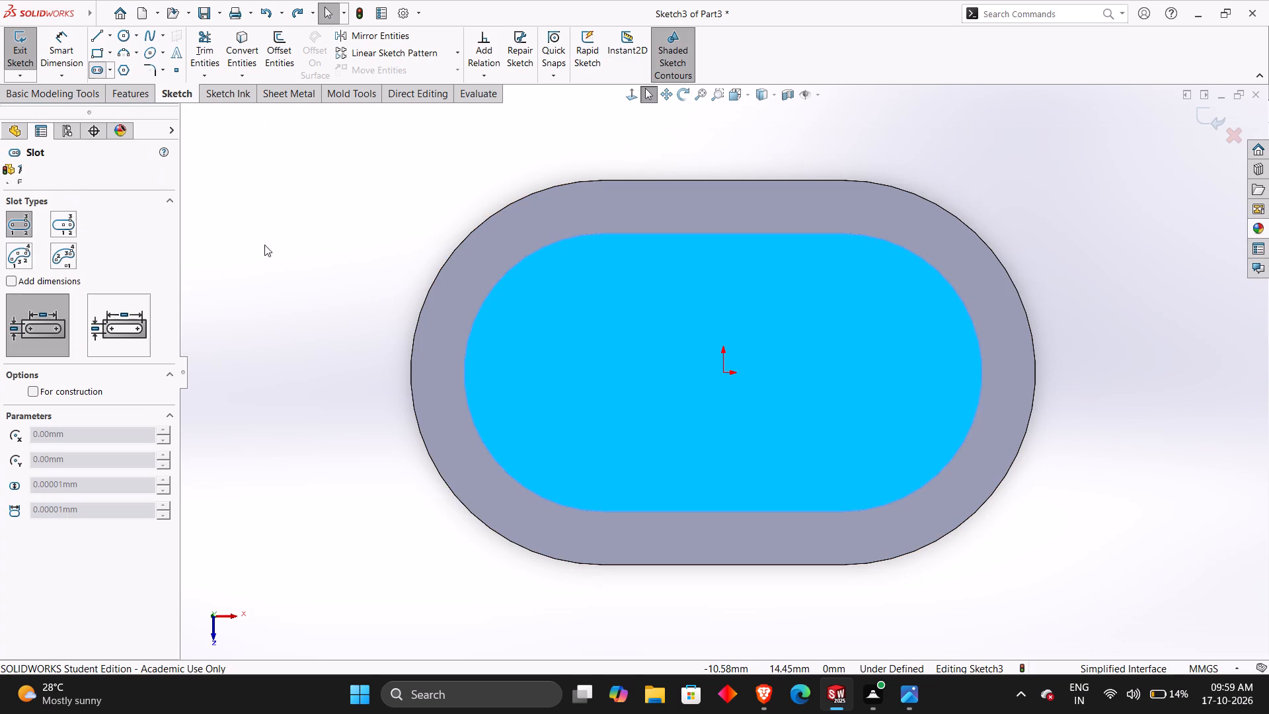
click(674, 372)
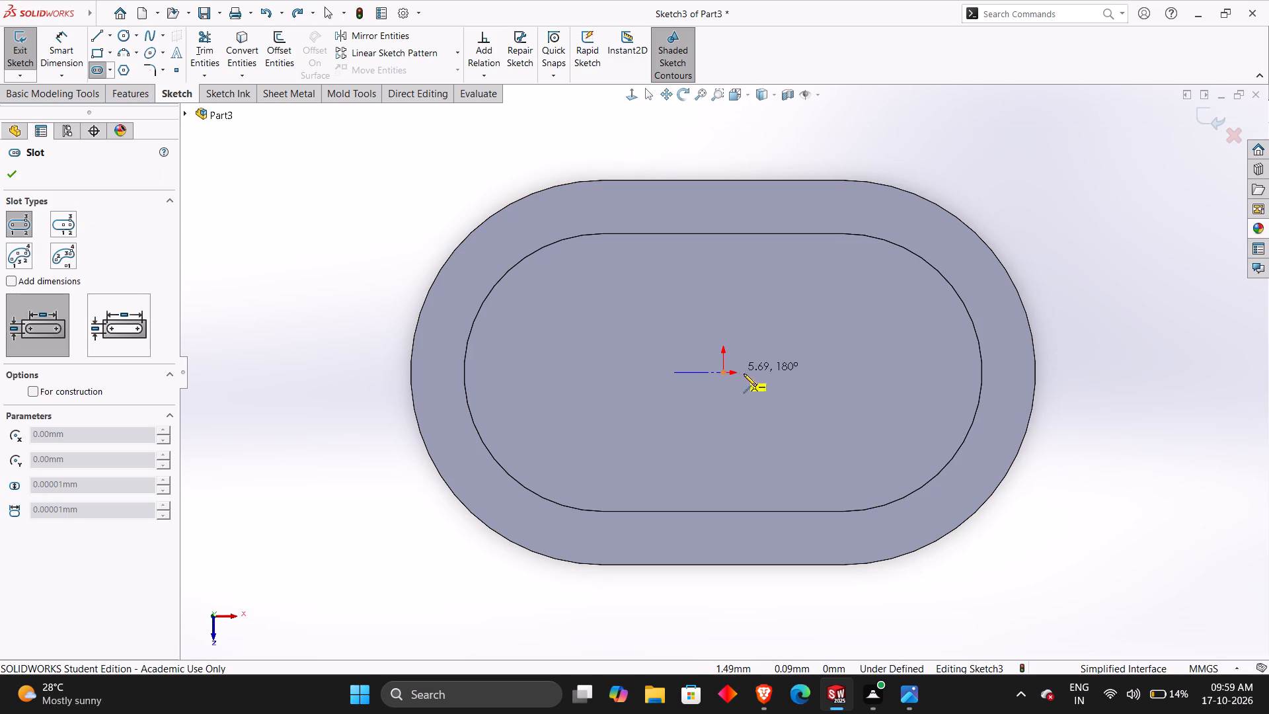
click(773, 372)
click(753, 453)
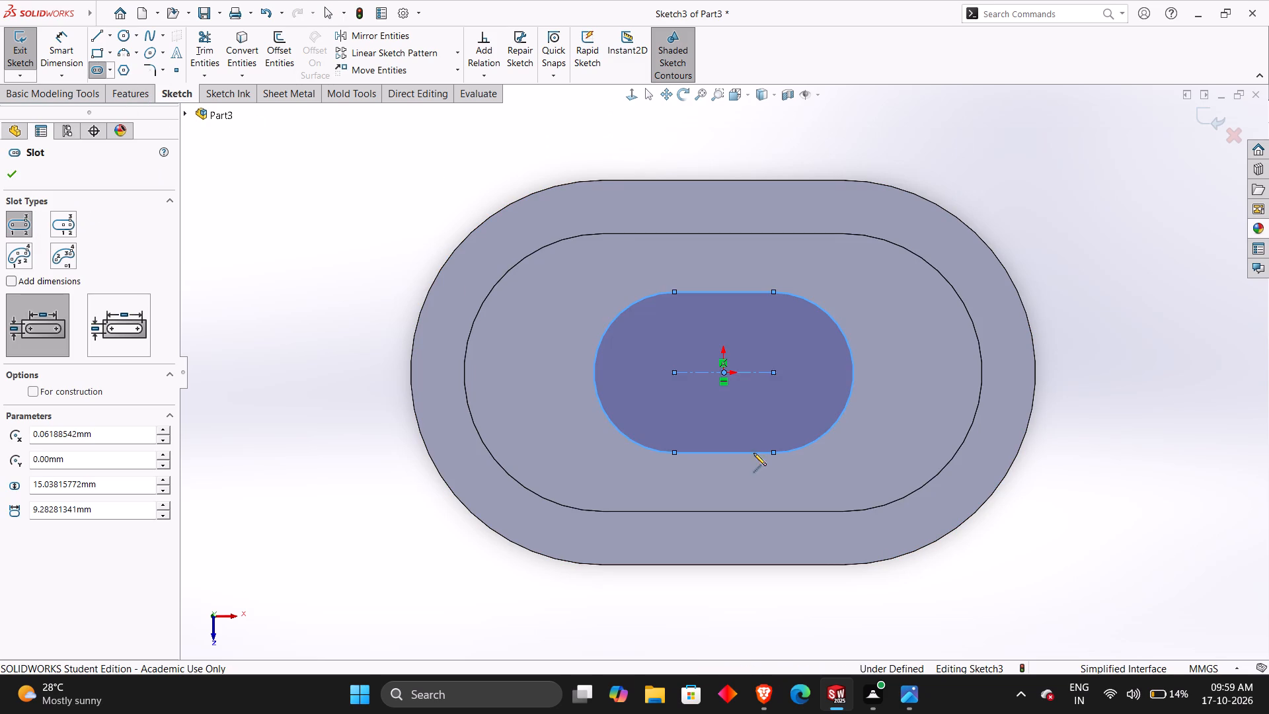
key(Escape)
key(Escape)
Make the new slot's centre point coincident with the origin.
drag(722, 374, 723, 374)
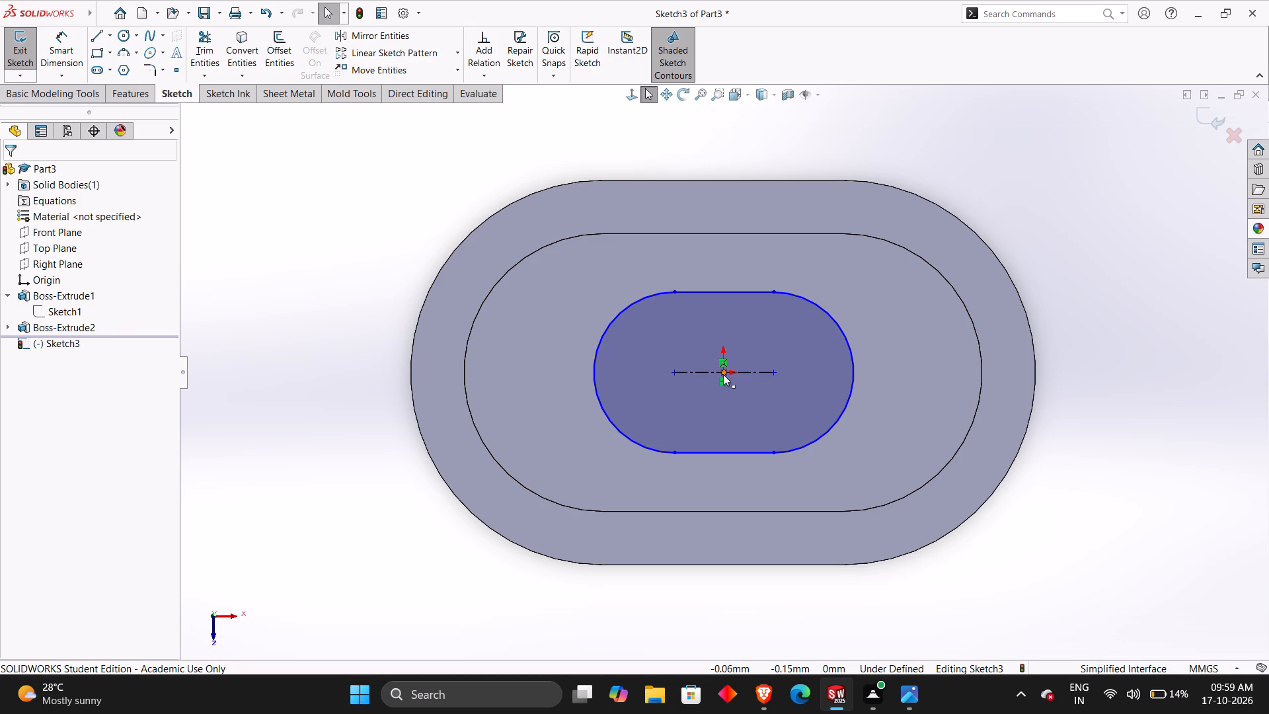
drag(723, 374, 757, 357)
key(Escape)
key(Escape)
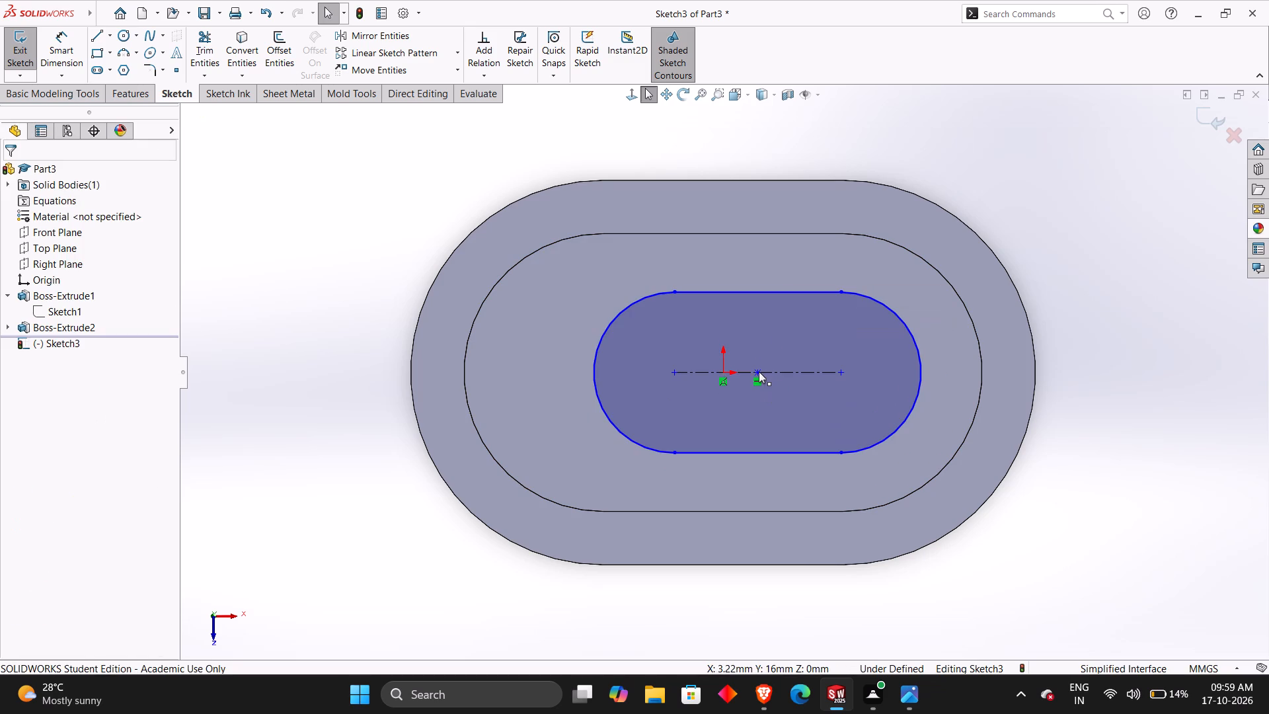
click(759, 372)
ctrl+click(724, 372)
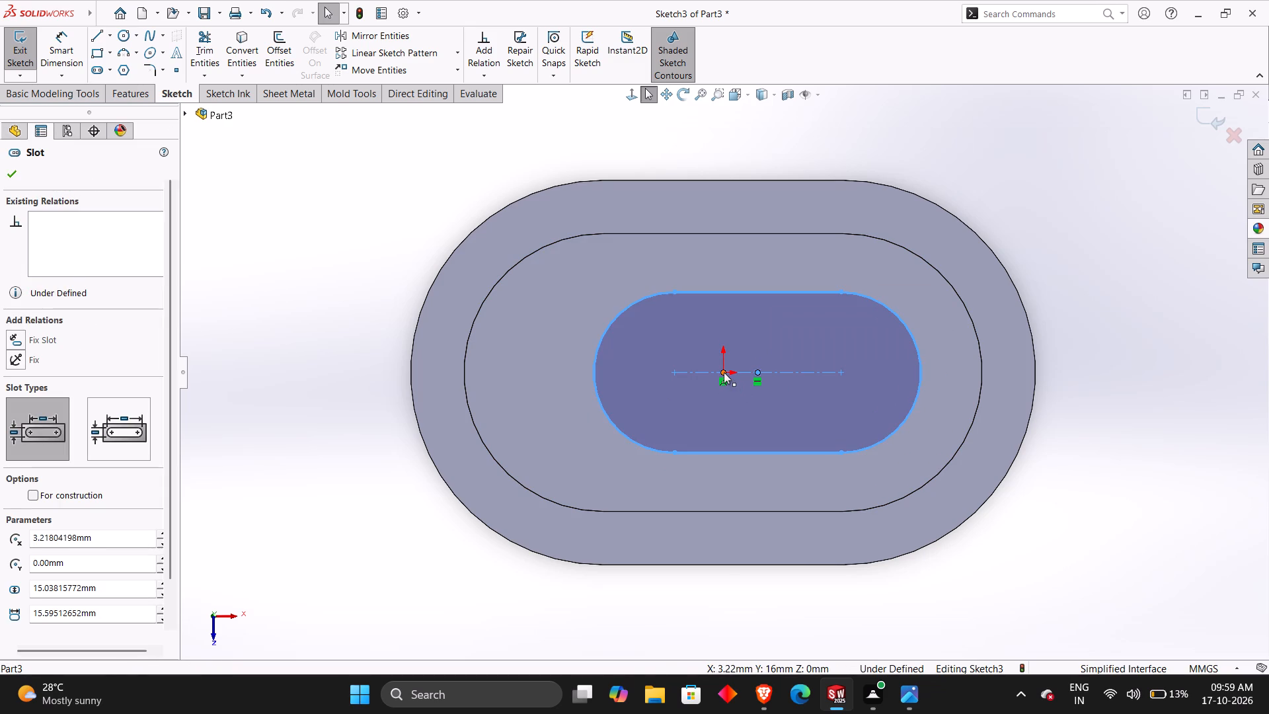
click(800, 314)
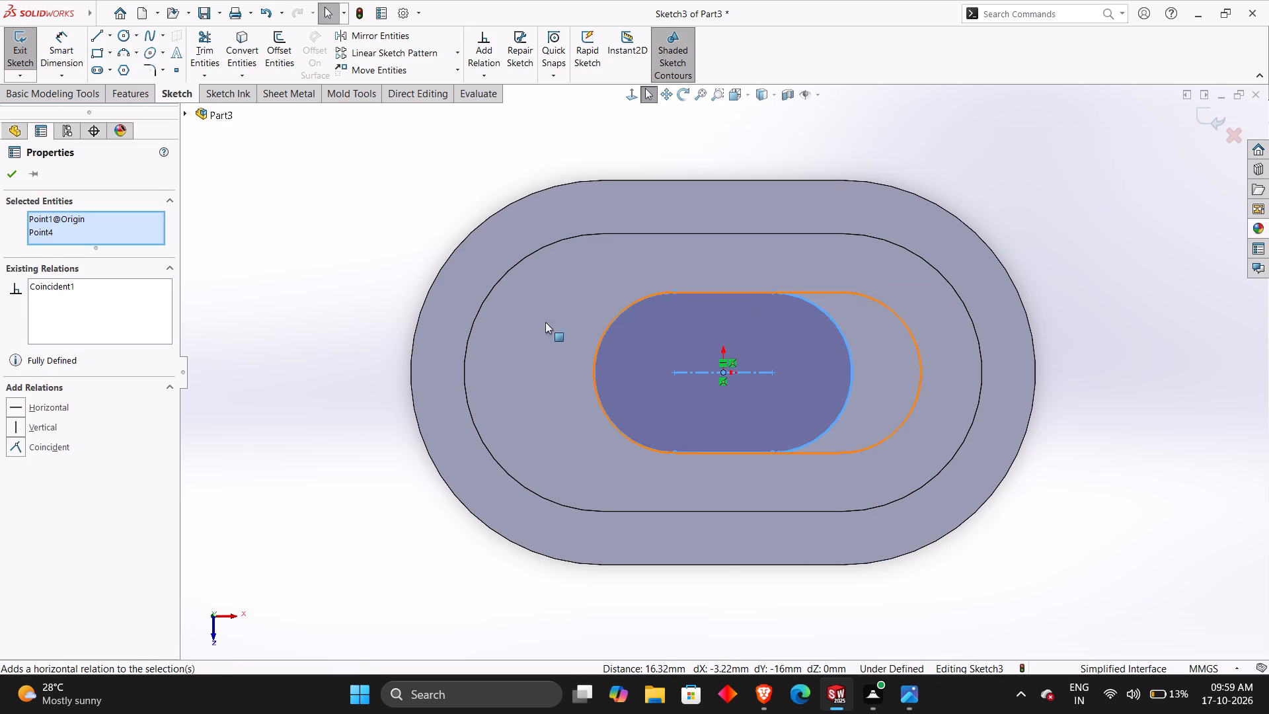
click(325, 311)
Dimension the new slot's centre-to-centre distance as 22.5 mm, placing the dimension below the slot.
right_drag(313, 405, 327, 171)
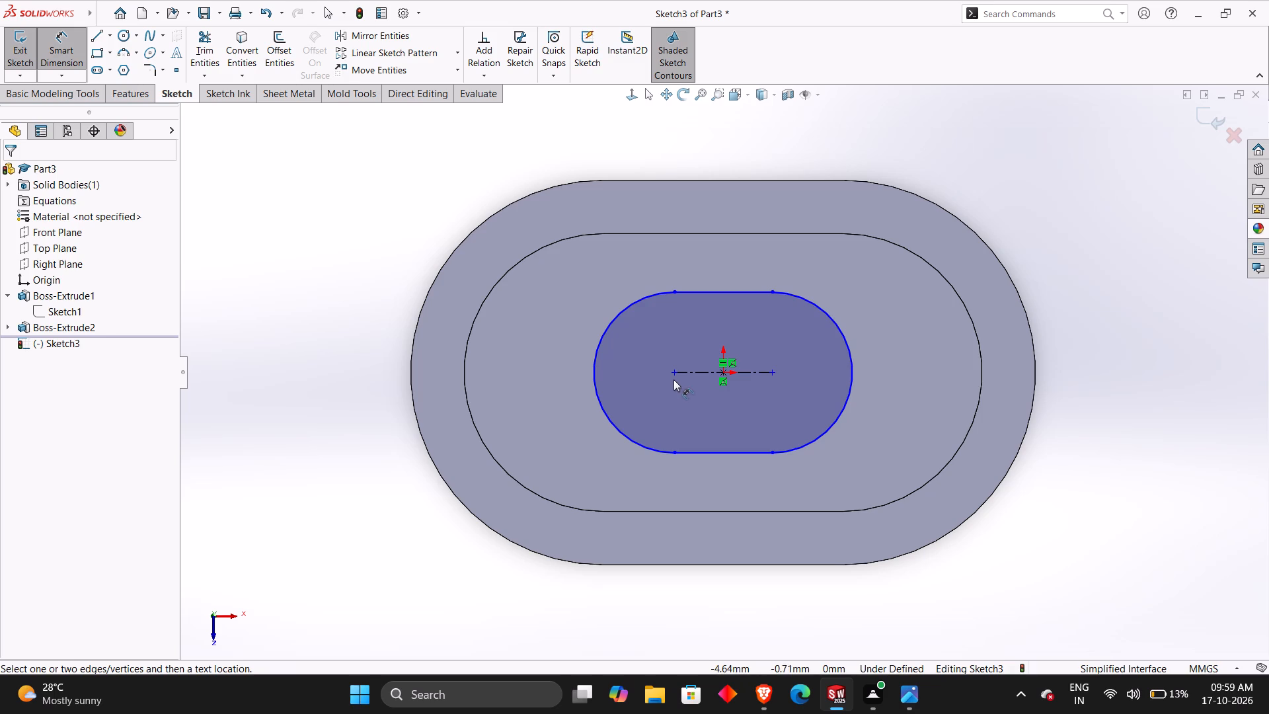
click(674, 376)
click(774, 374)
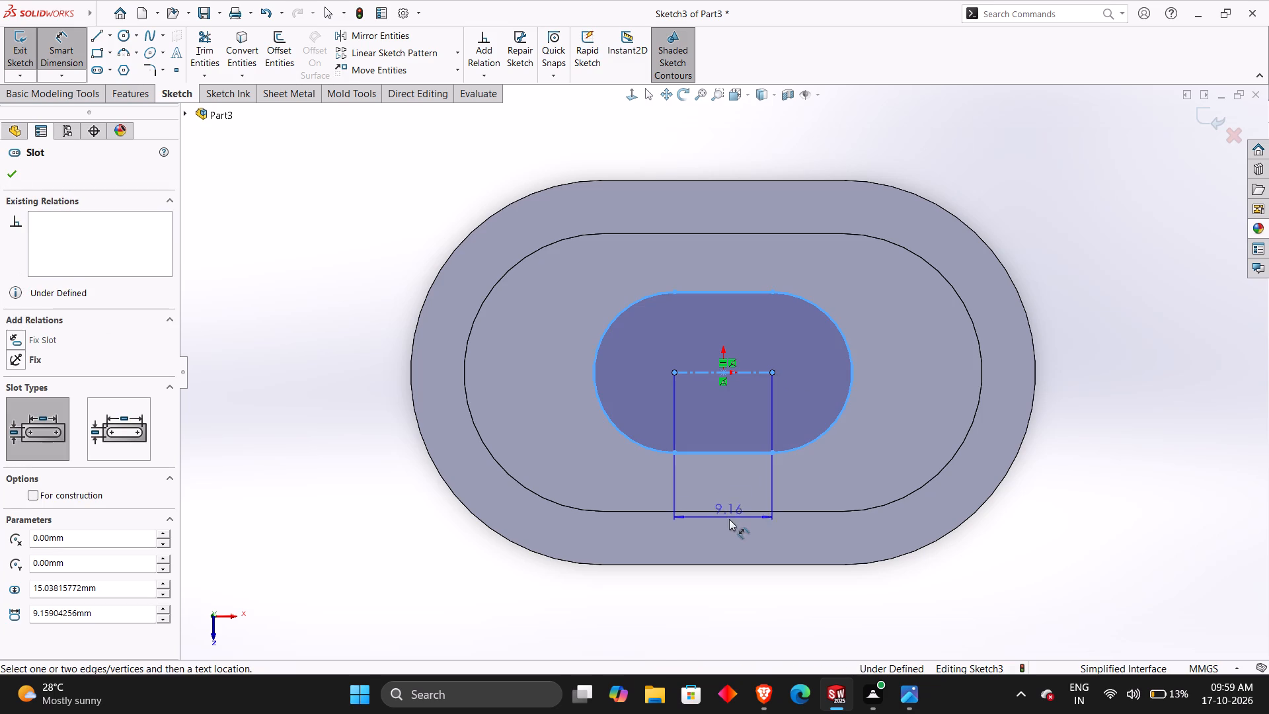
click(726, 534)
text(22.5)
key(Return)
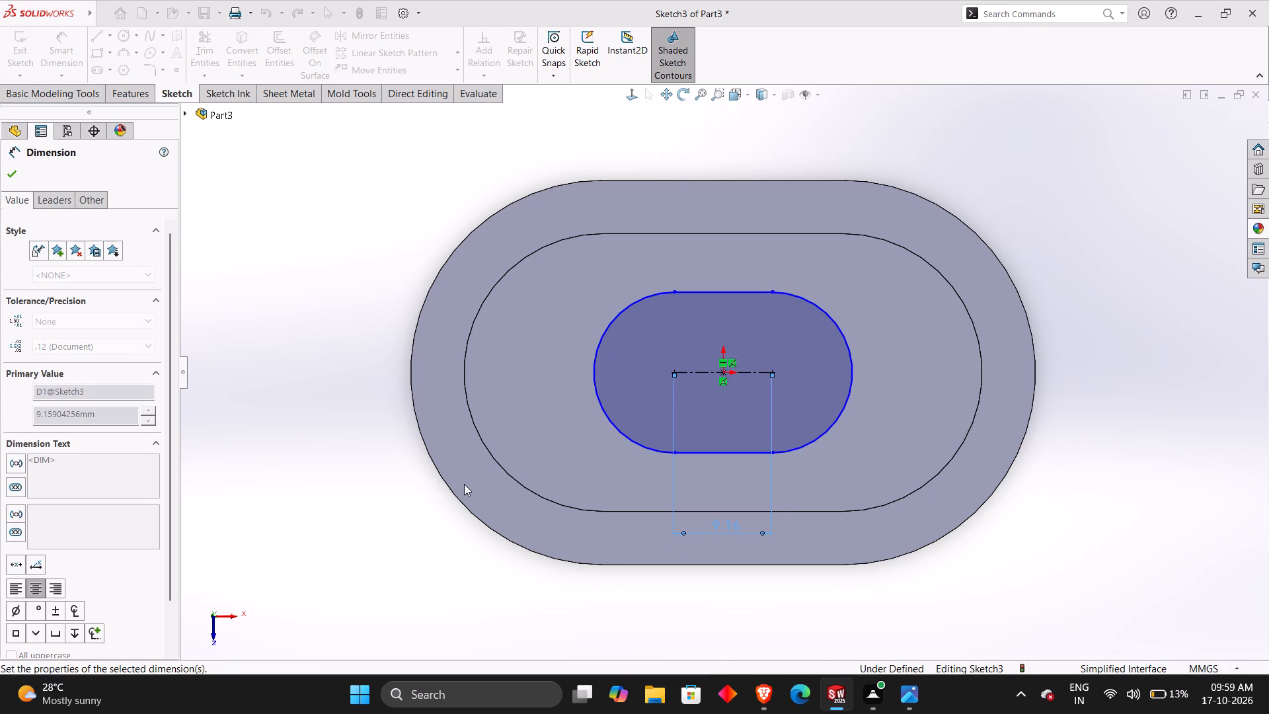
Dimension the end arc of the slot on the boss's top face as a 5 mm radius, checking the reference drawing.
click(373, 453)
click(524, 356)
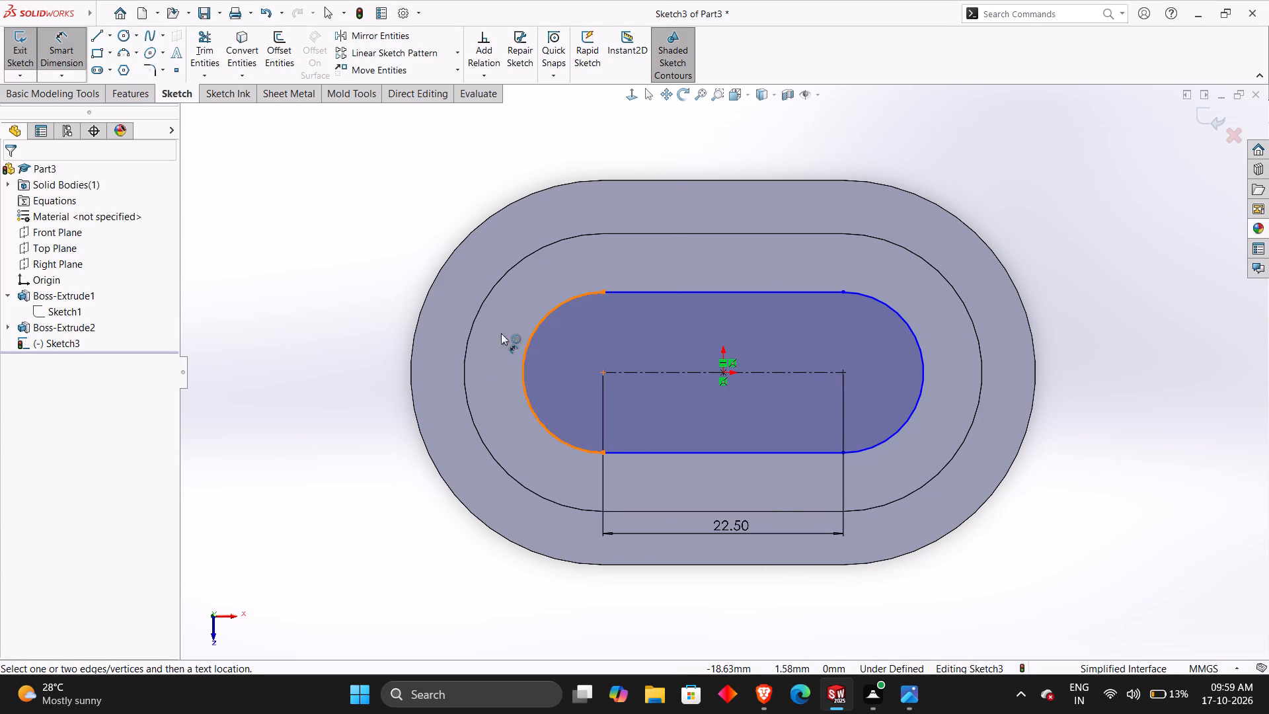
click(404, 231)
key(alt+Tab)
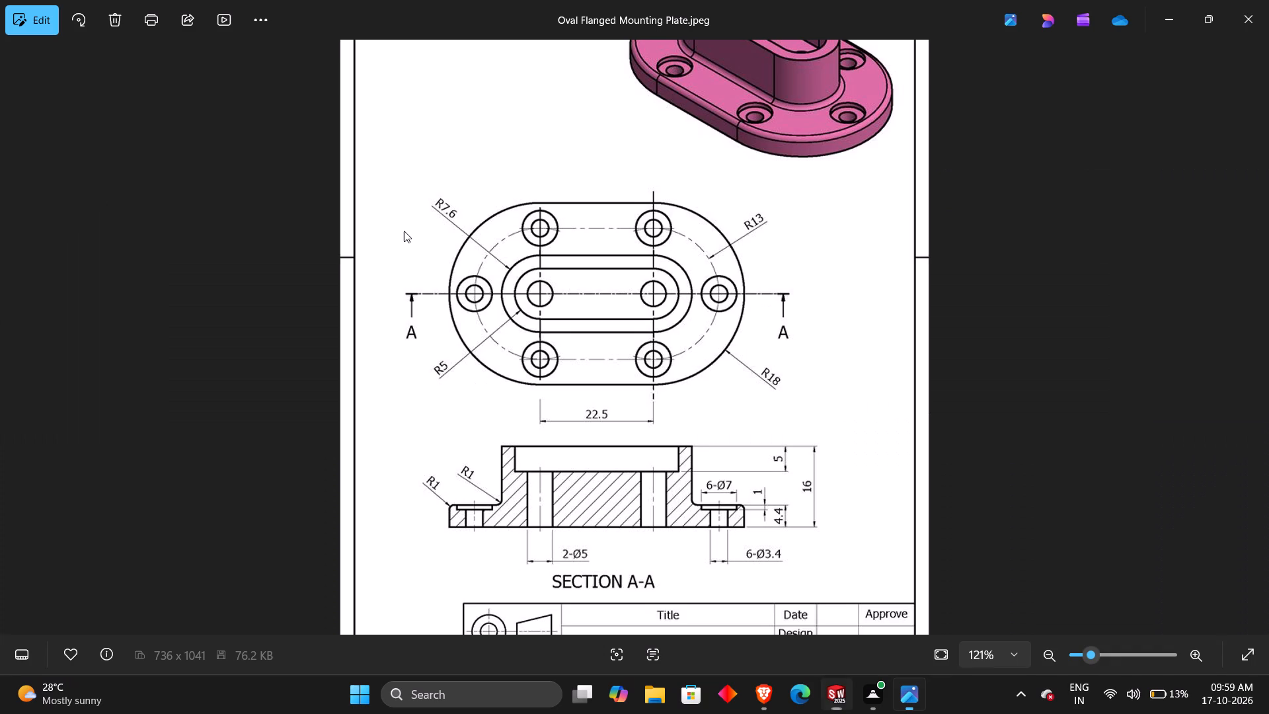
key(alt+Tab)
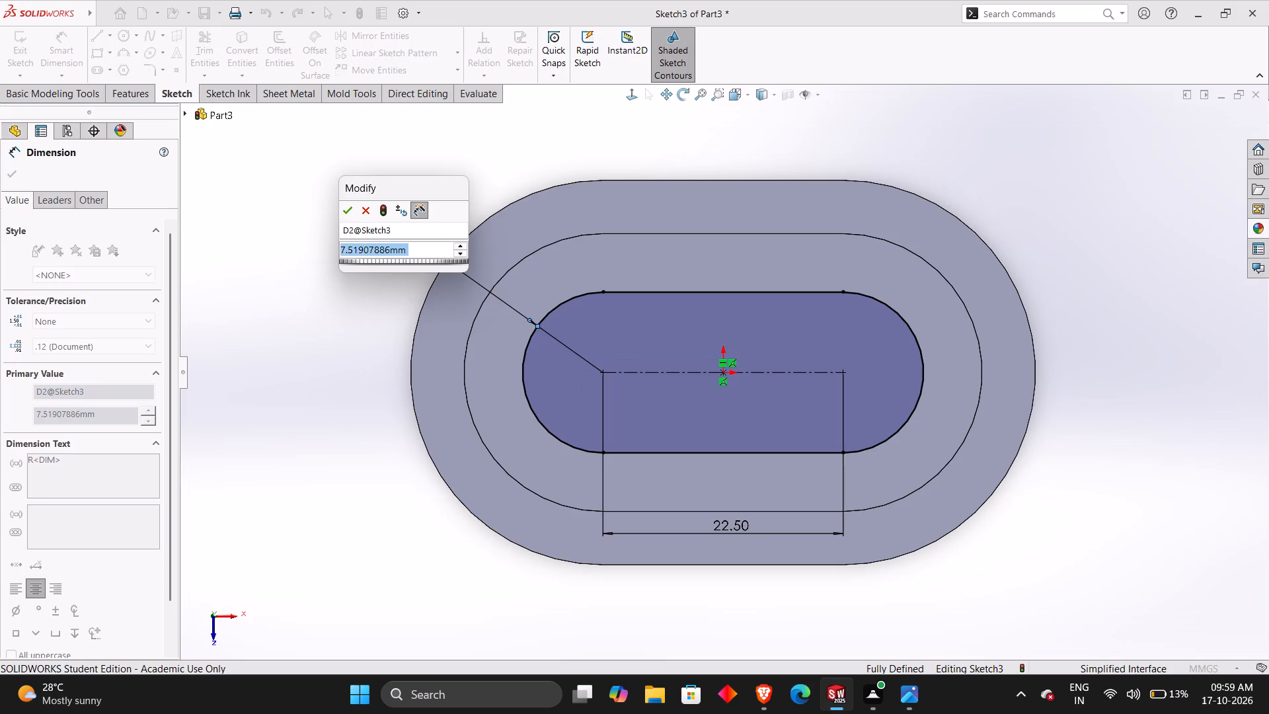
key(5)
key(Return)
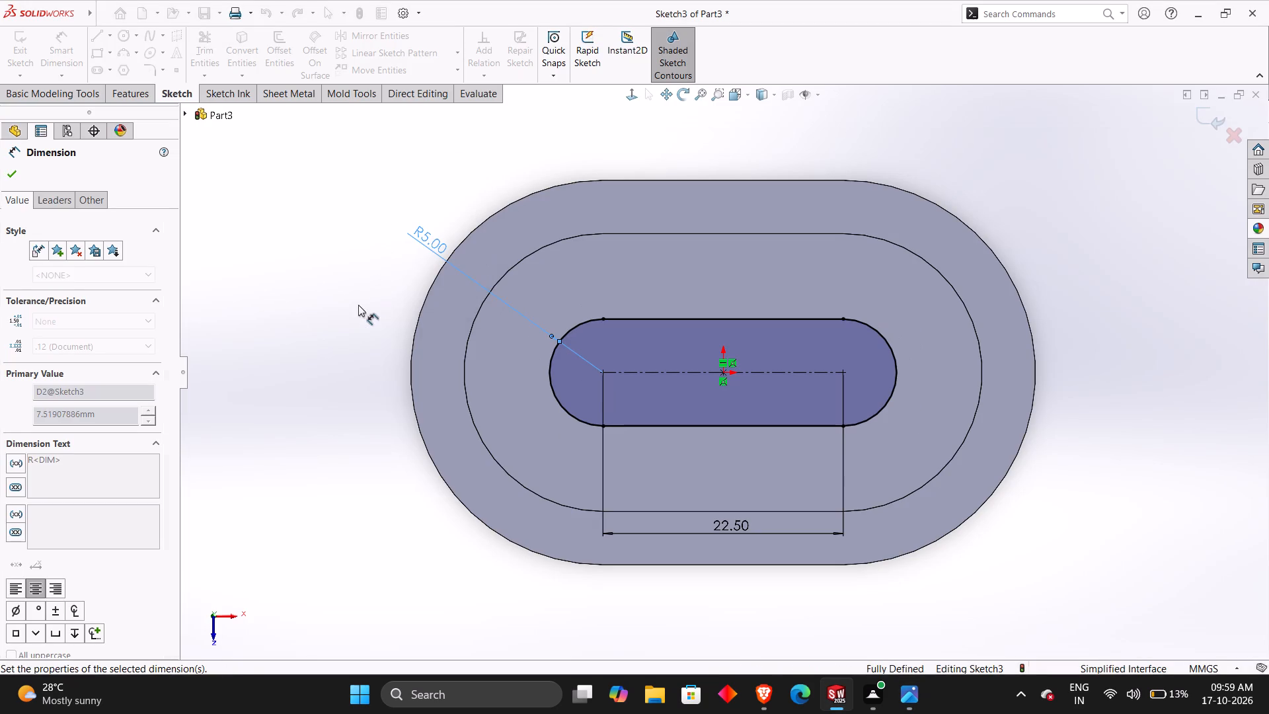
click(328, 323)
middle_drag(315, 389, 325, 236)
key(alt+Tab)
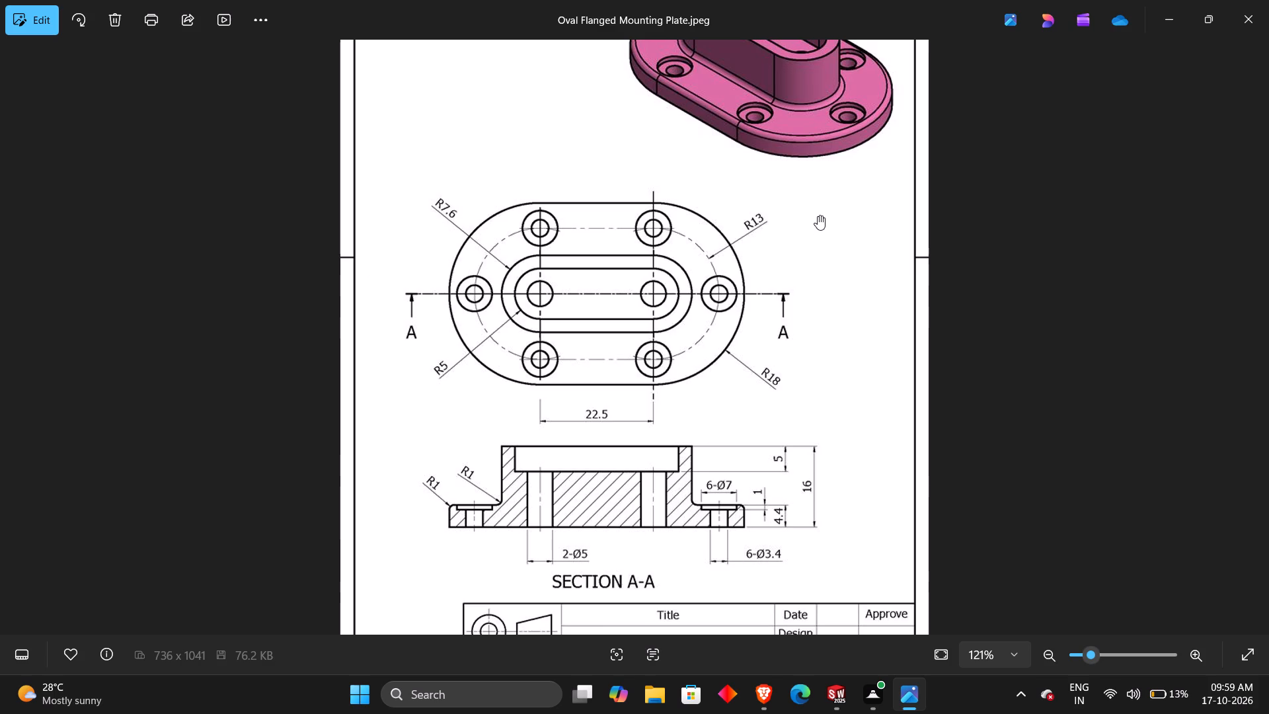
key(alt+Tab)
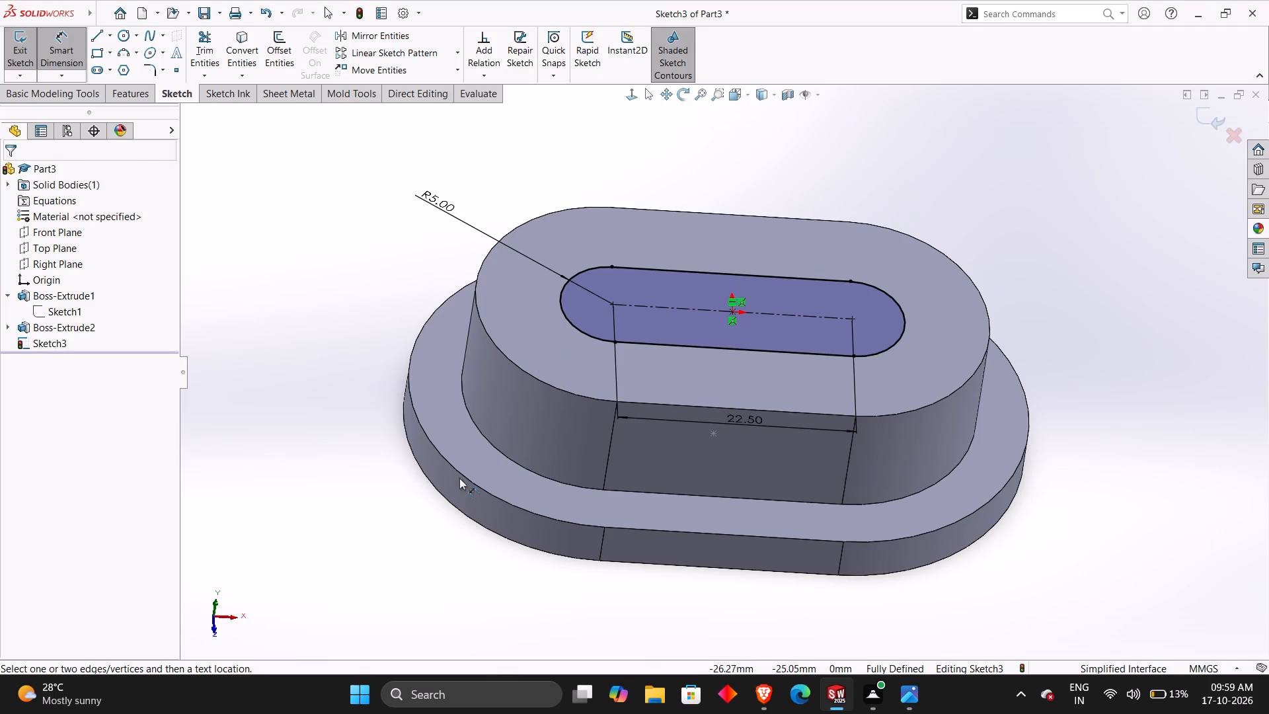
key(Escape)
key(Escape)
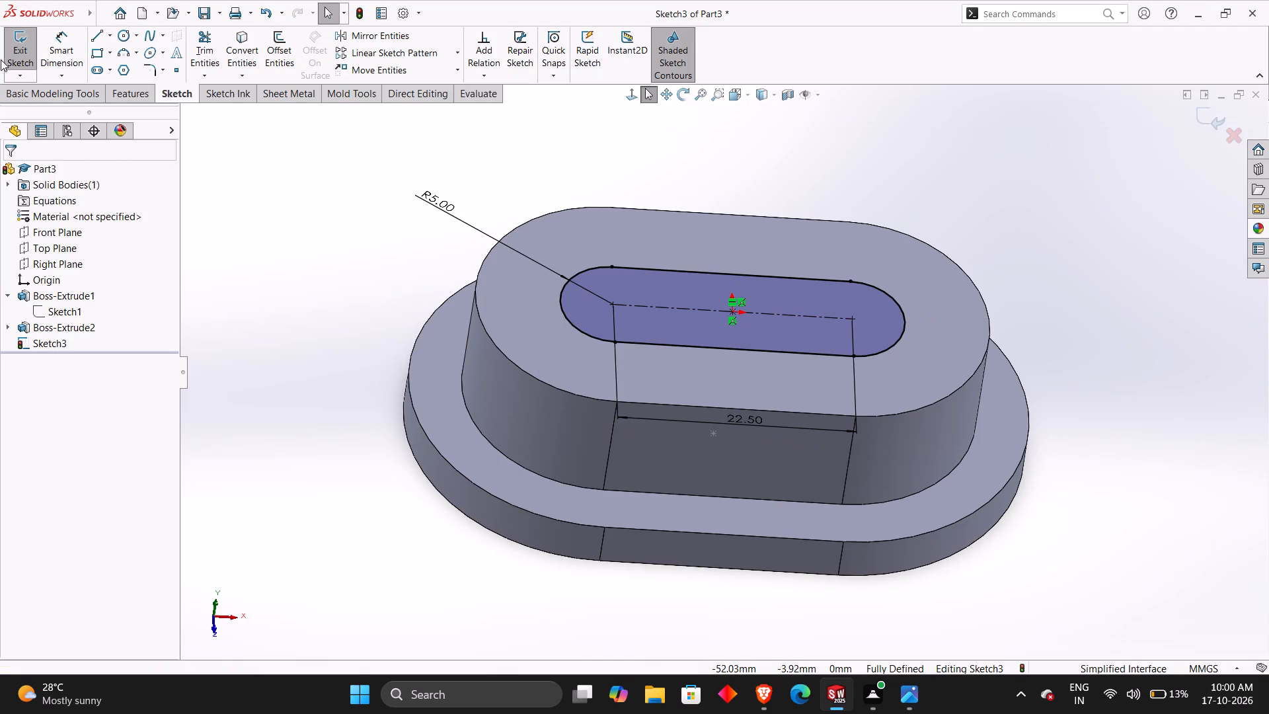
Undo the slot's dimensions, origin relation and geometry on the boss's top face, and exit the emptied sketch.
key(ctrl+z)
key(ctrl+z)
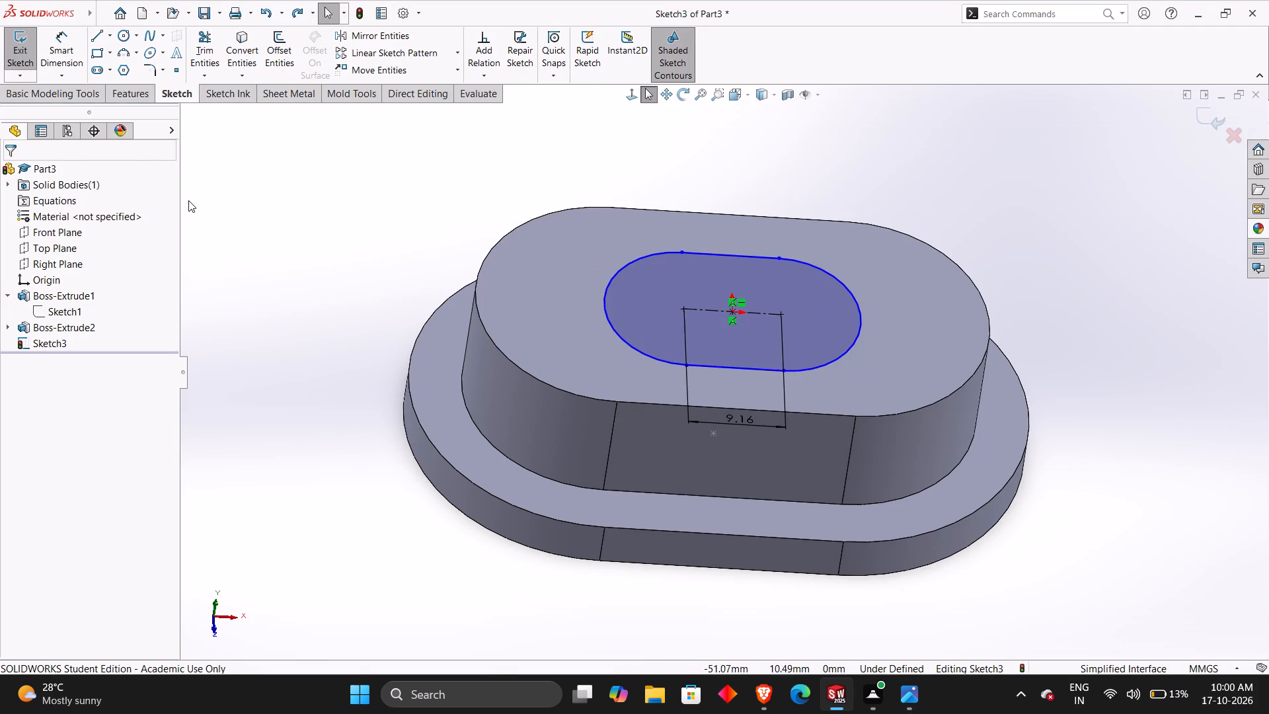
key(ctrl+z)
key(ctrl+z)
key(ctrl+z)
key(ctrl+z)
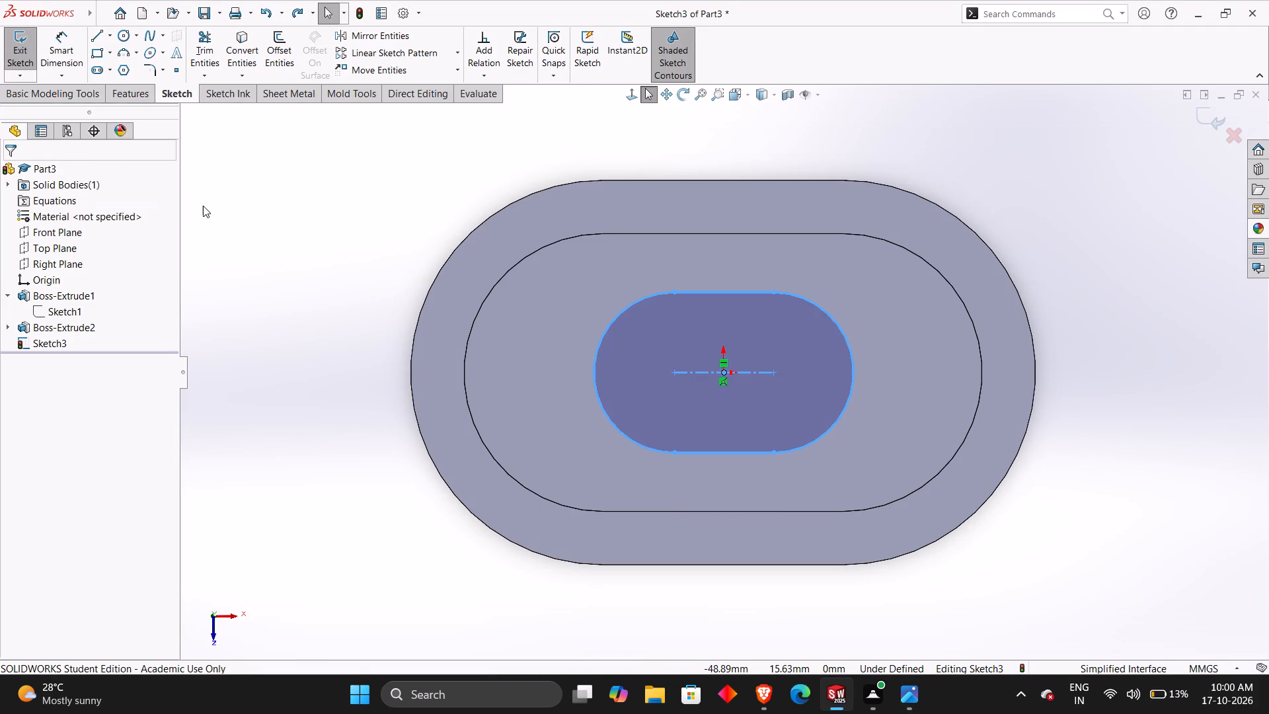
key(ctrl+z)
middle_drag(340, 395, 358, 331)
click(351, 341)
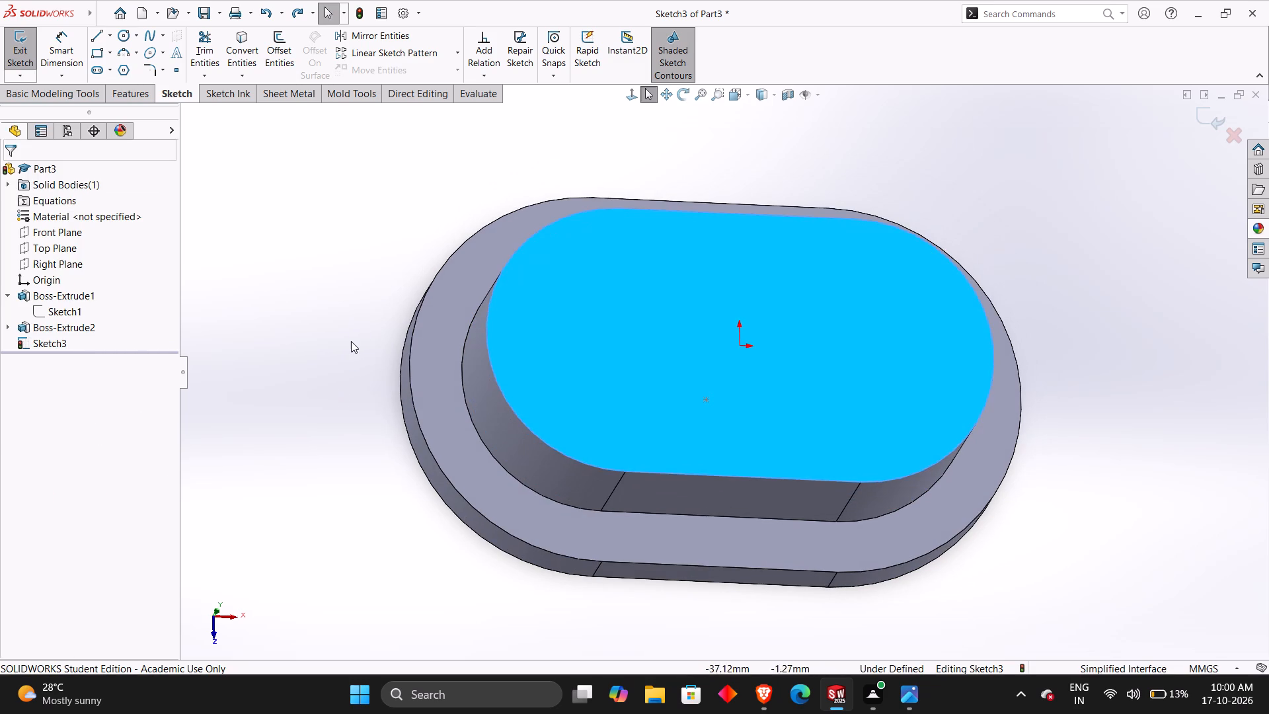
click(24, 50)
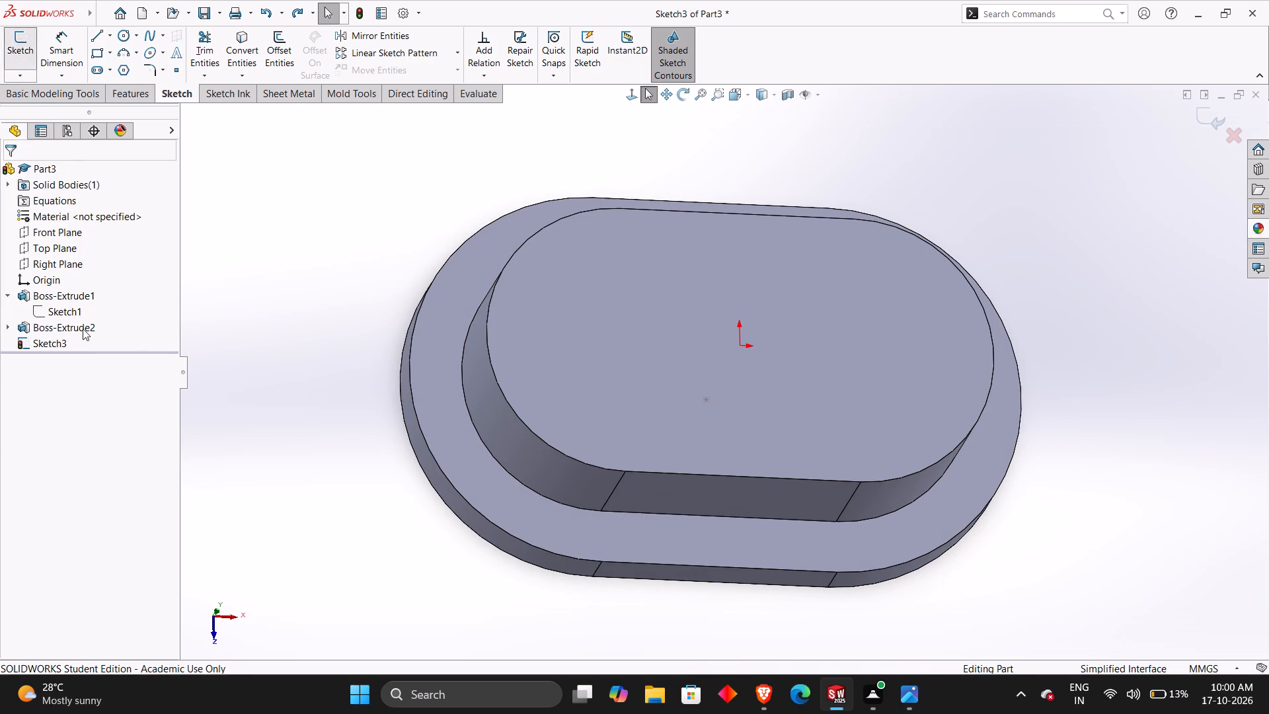
Edit the raised boss's sketch, set its slot's end radius to 7.6 mm per the reference drawing, and exit the sketch.
click(61, 328)
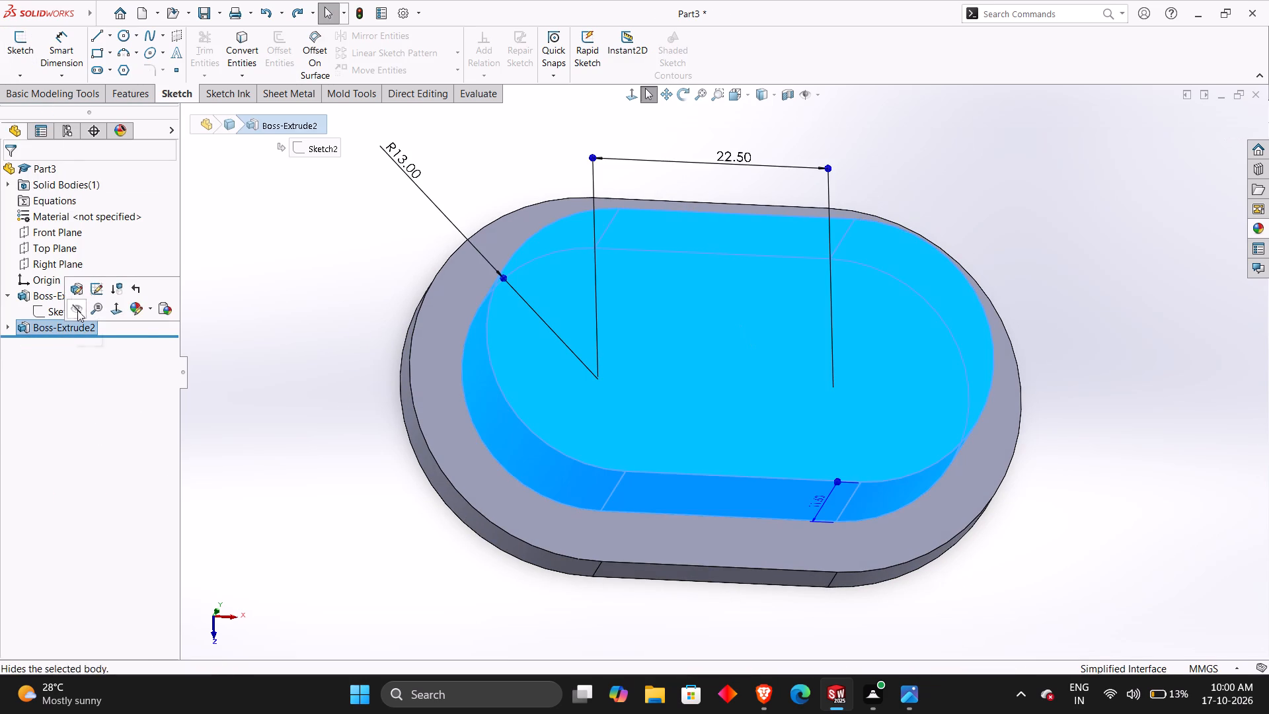
click(93, 294)
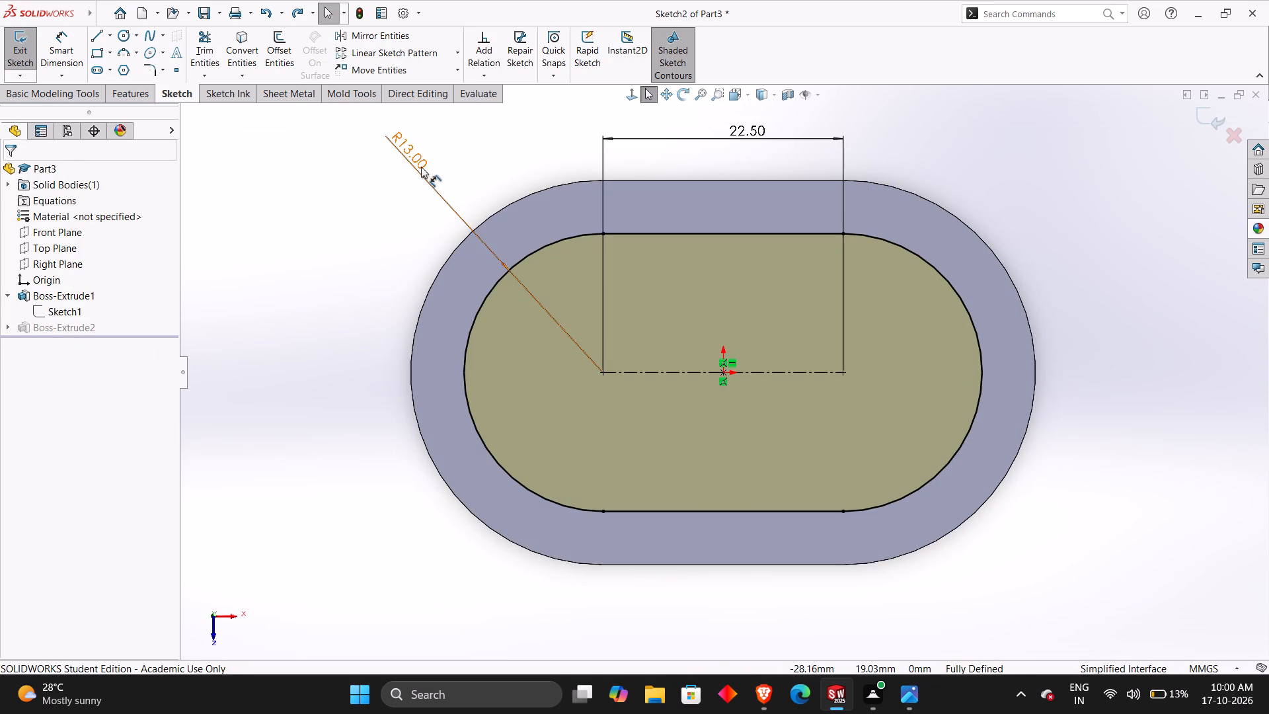
double_click(421, 167)
text(7.6)
key(Return)
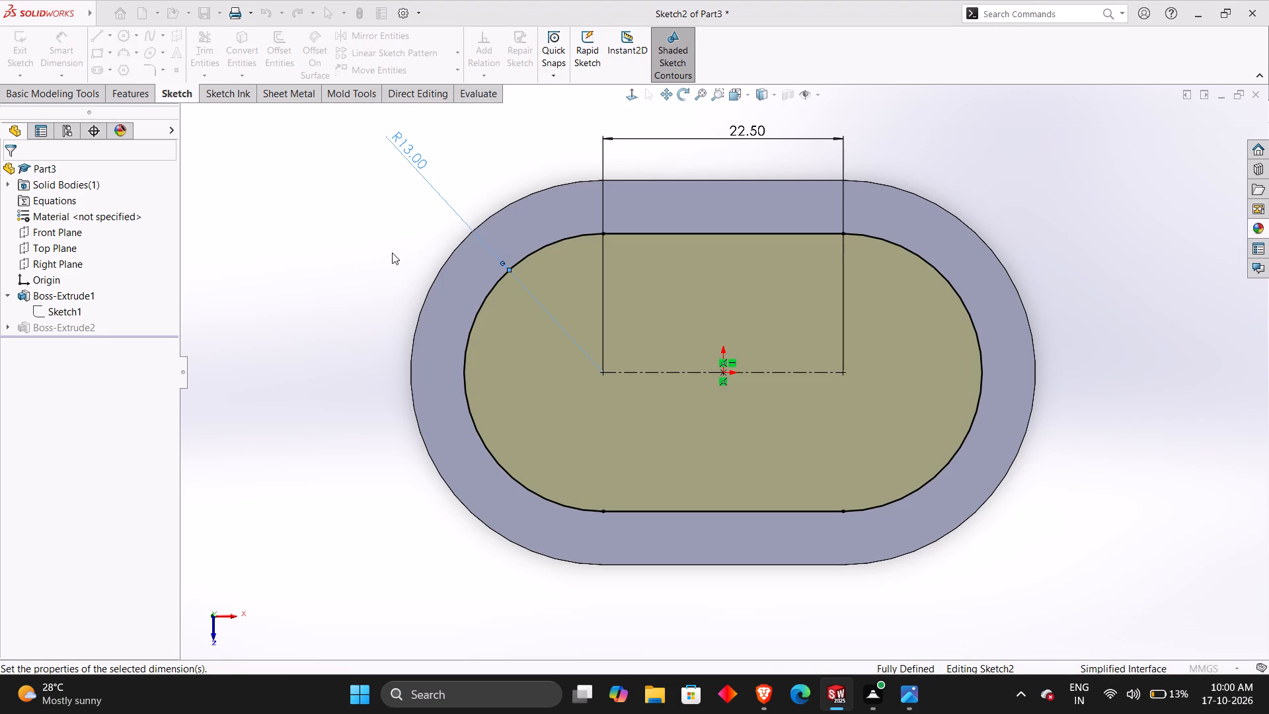
key(alt+Tab)
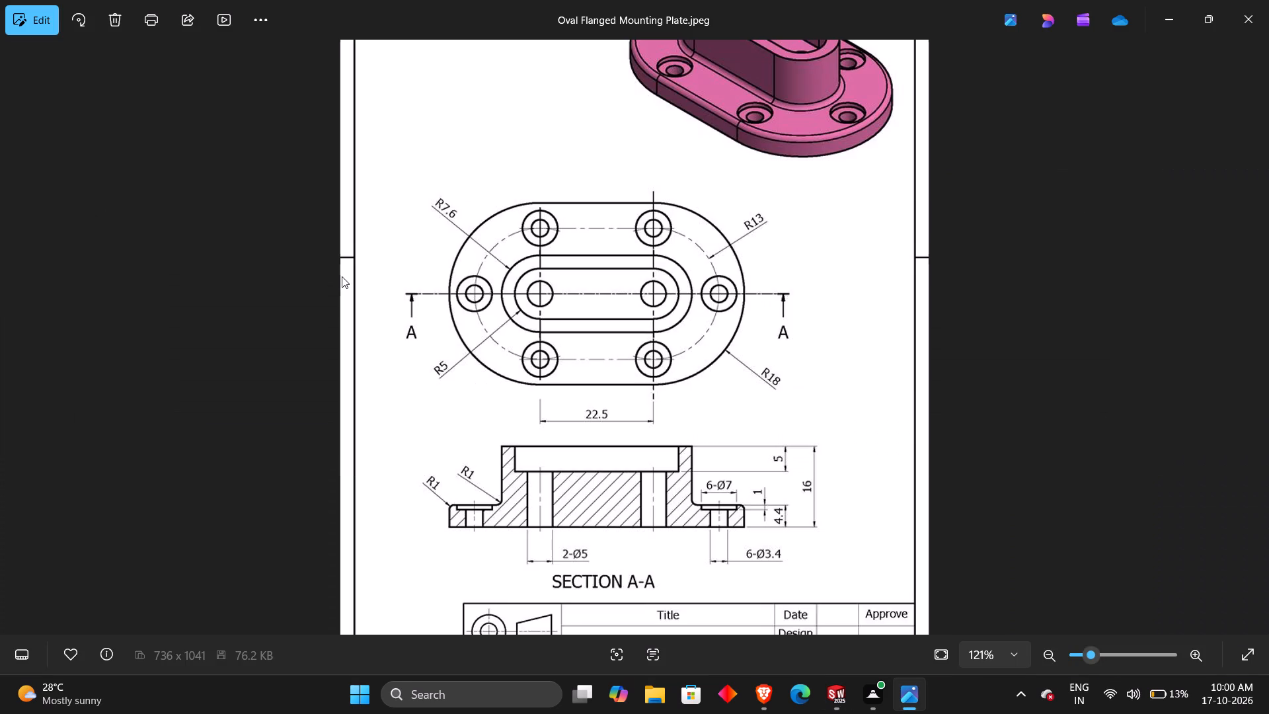
key(alt+Tab)
middle_drag(343, 387, 338, 217)
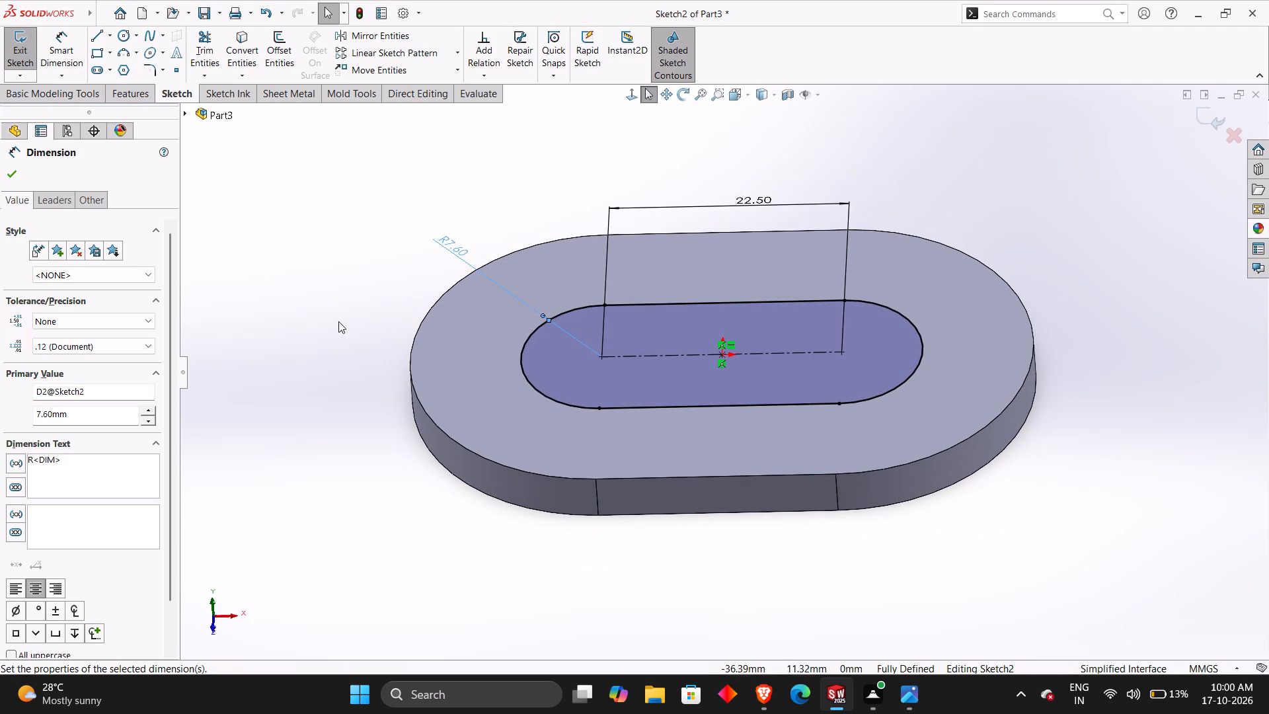
click(19, 174)
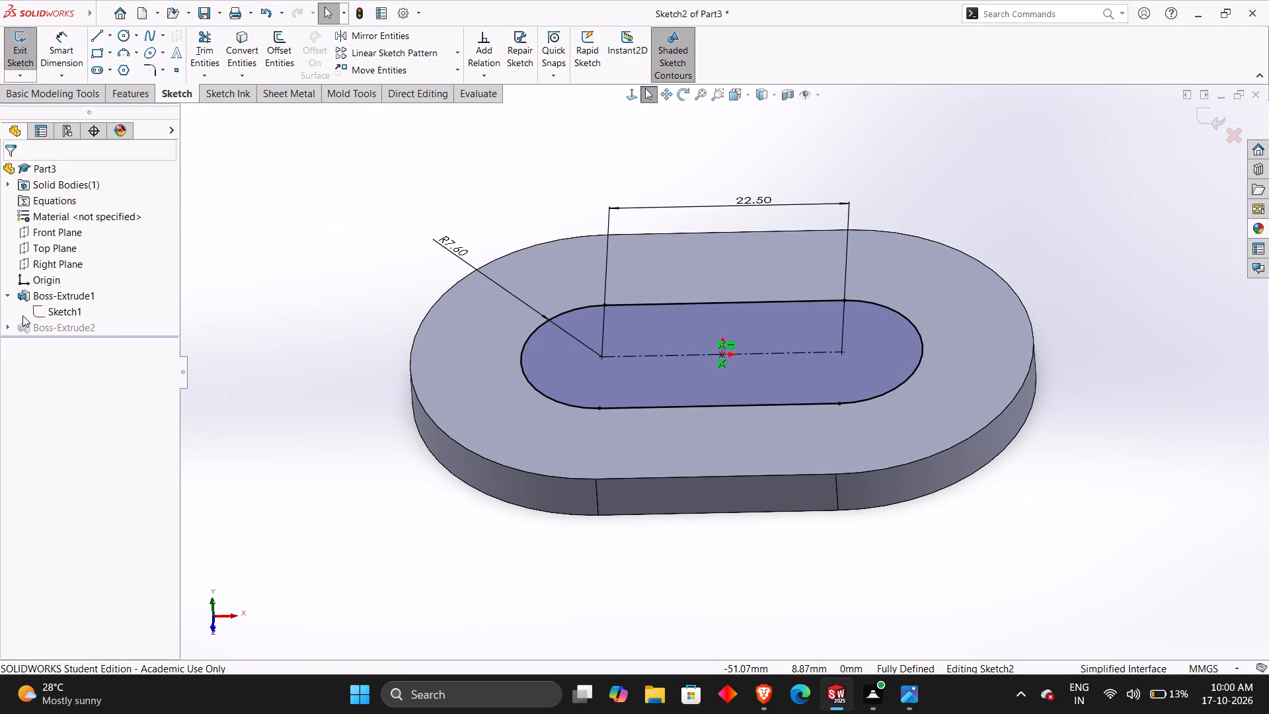
click(20, 45)
click(309, 325)
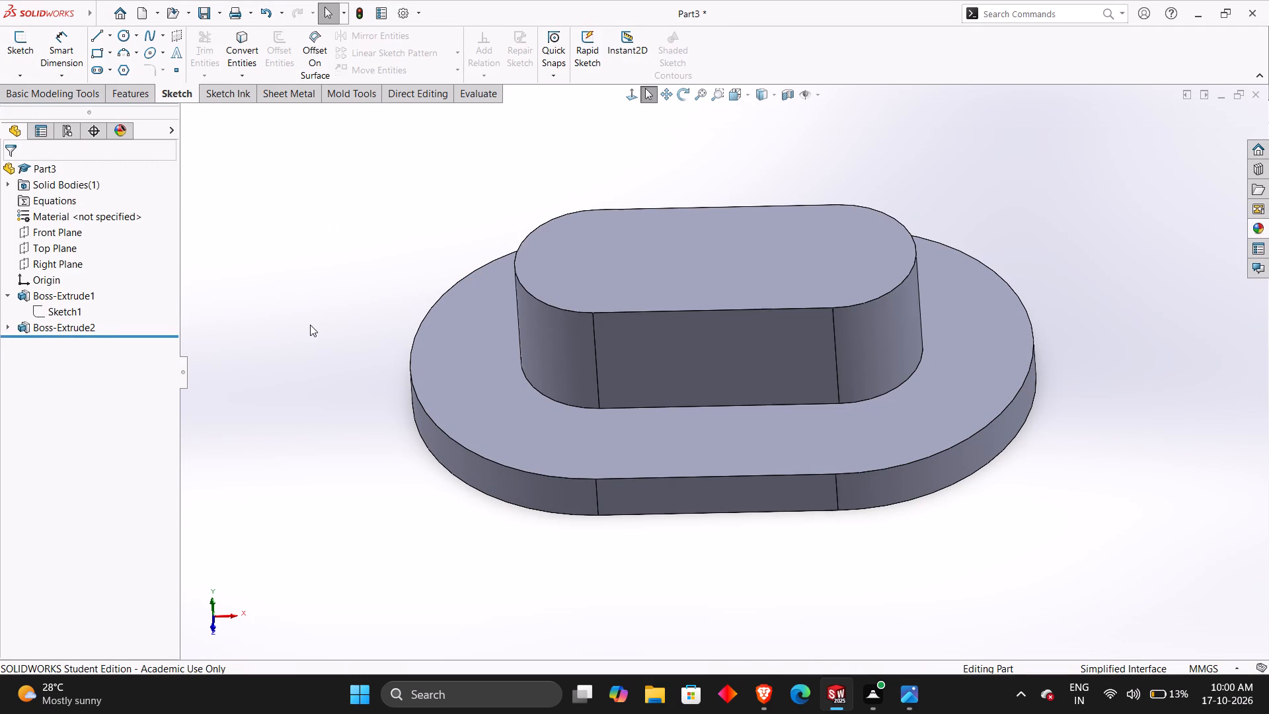
Sketch a horizontal straight slot on the raised boss's top face, about 6.6 mm between centres and about 8.4 mm wide.
middle_drag(317, 325, 324, 413)
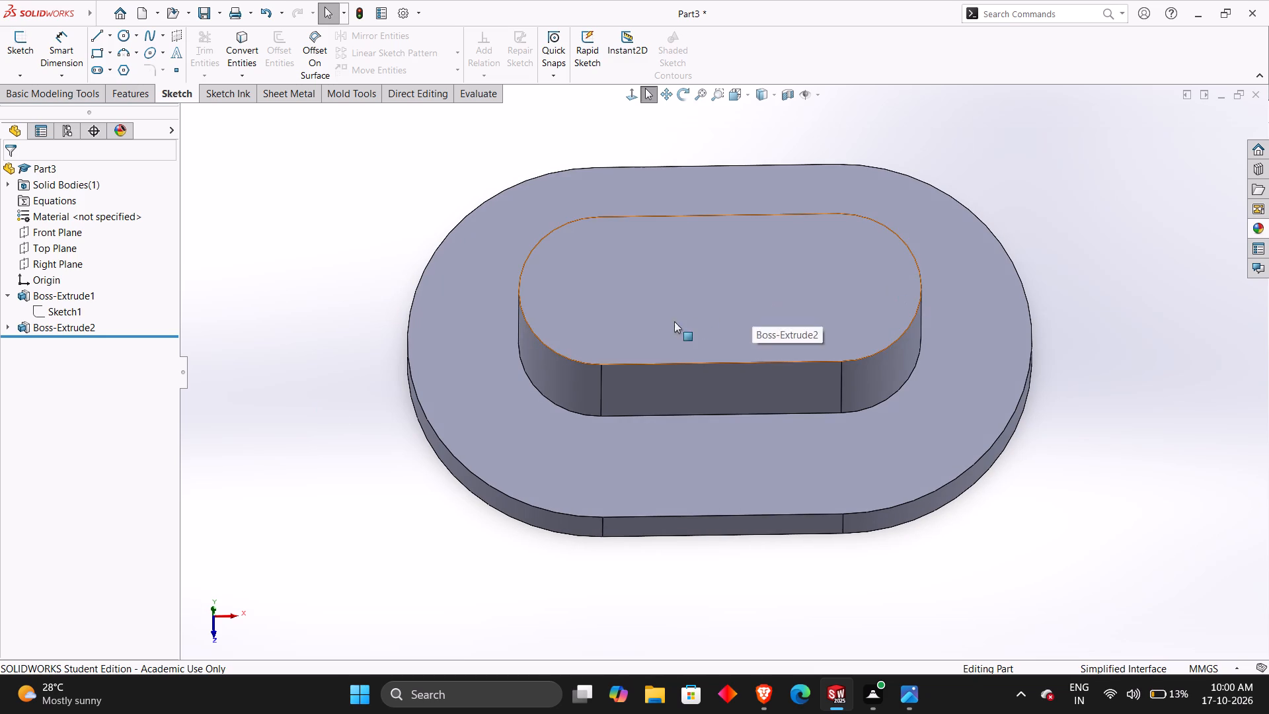
key(Escape)
key(Escape)
right_click(677, 291)
click(714, 273)
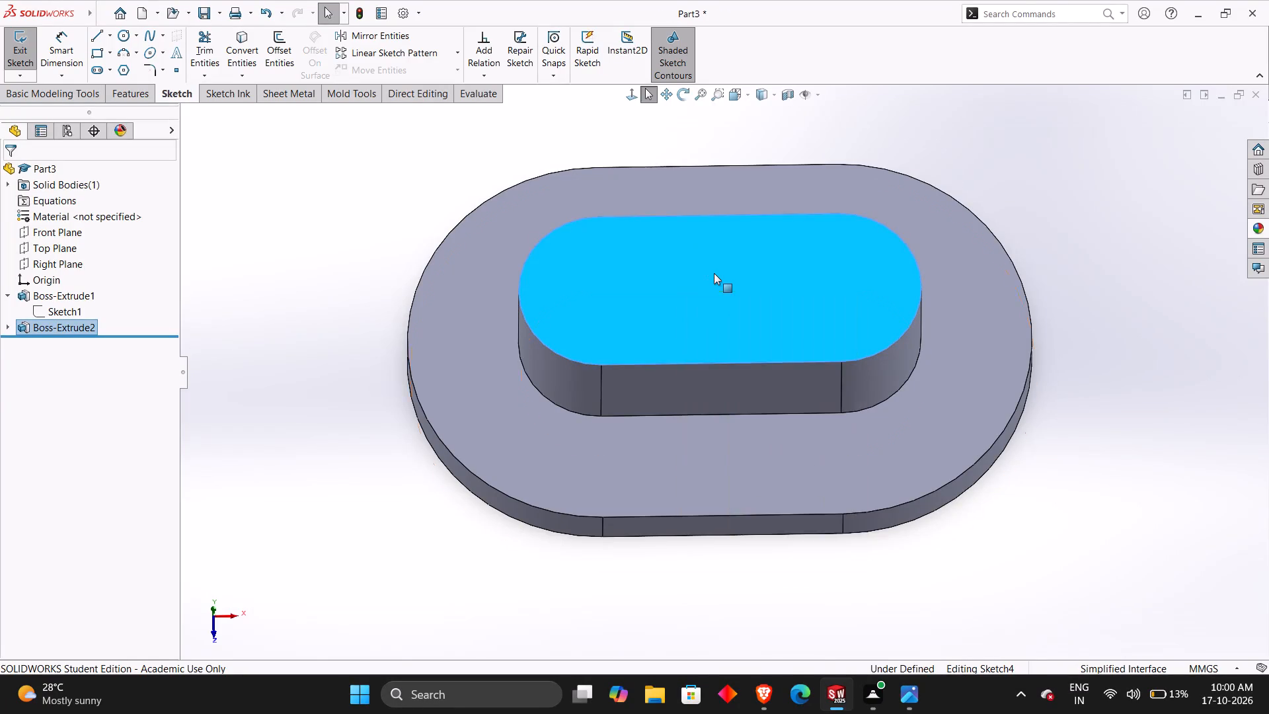
key(alt+Tab)
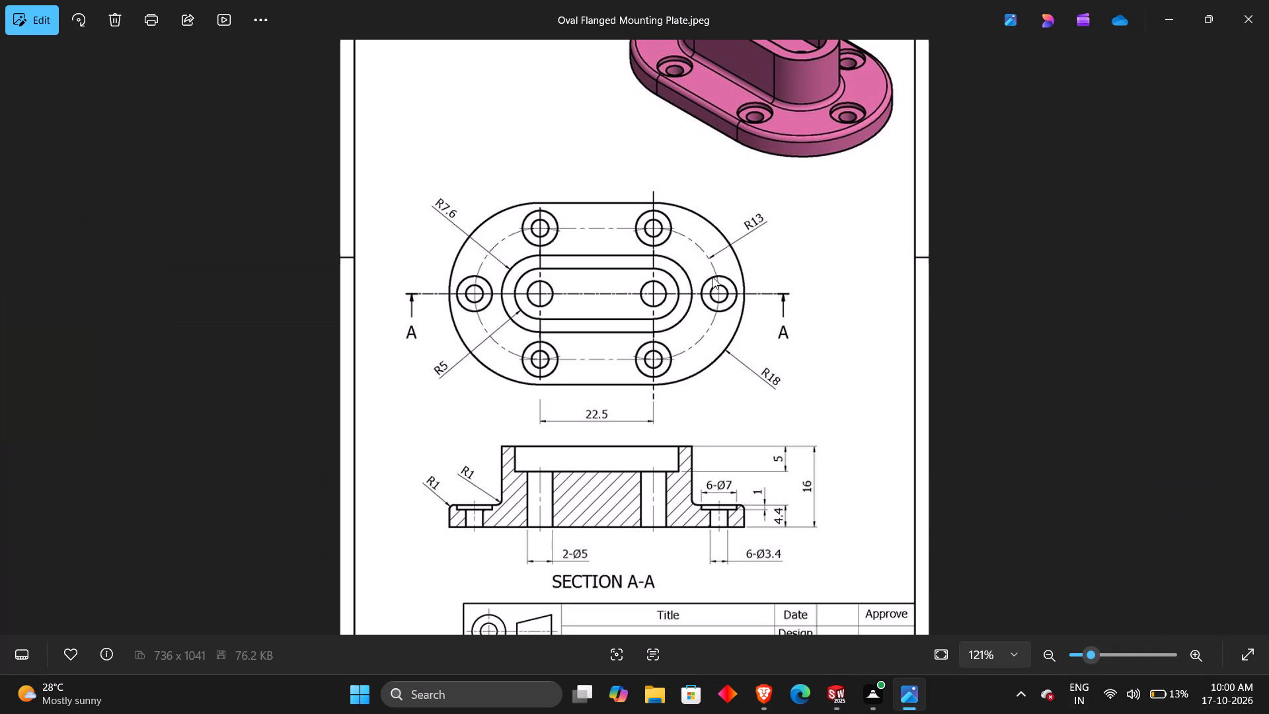
key(alt+Tab)
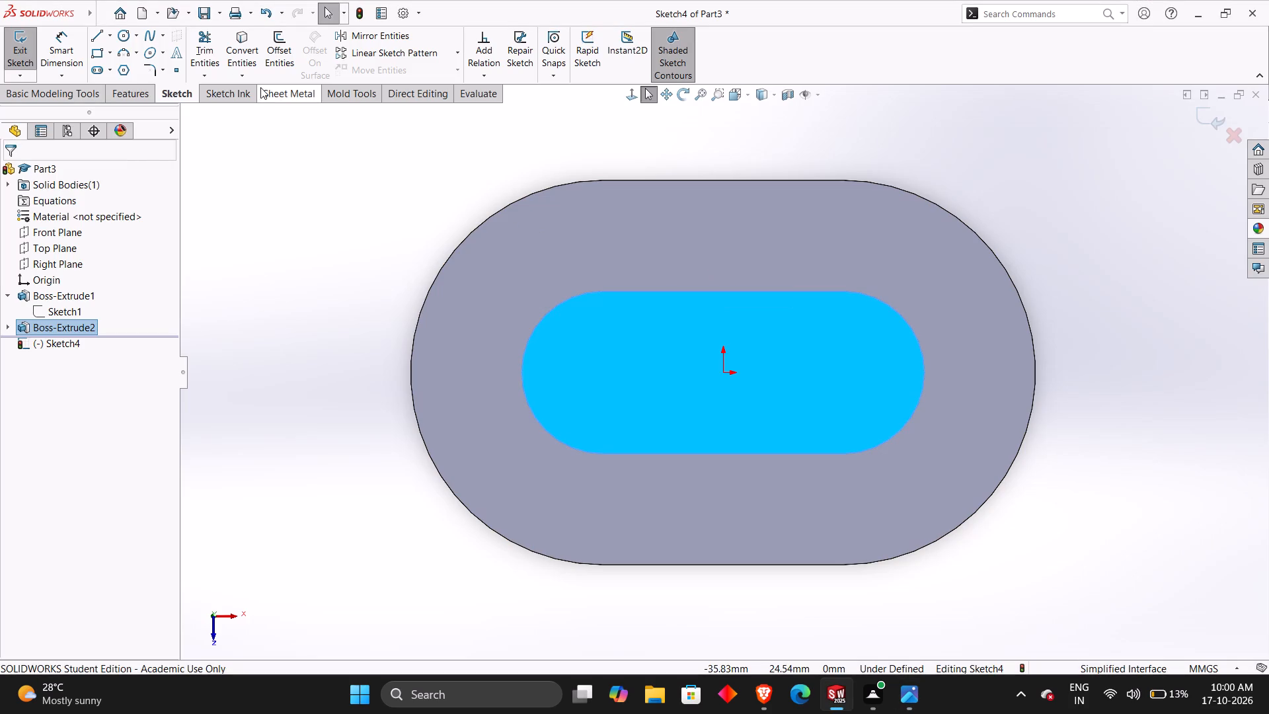
click(100, 70)
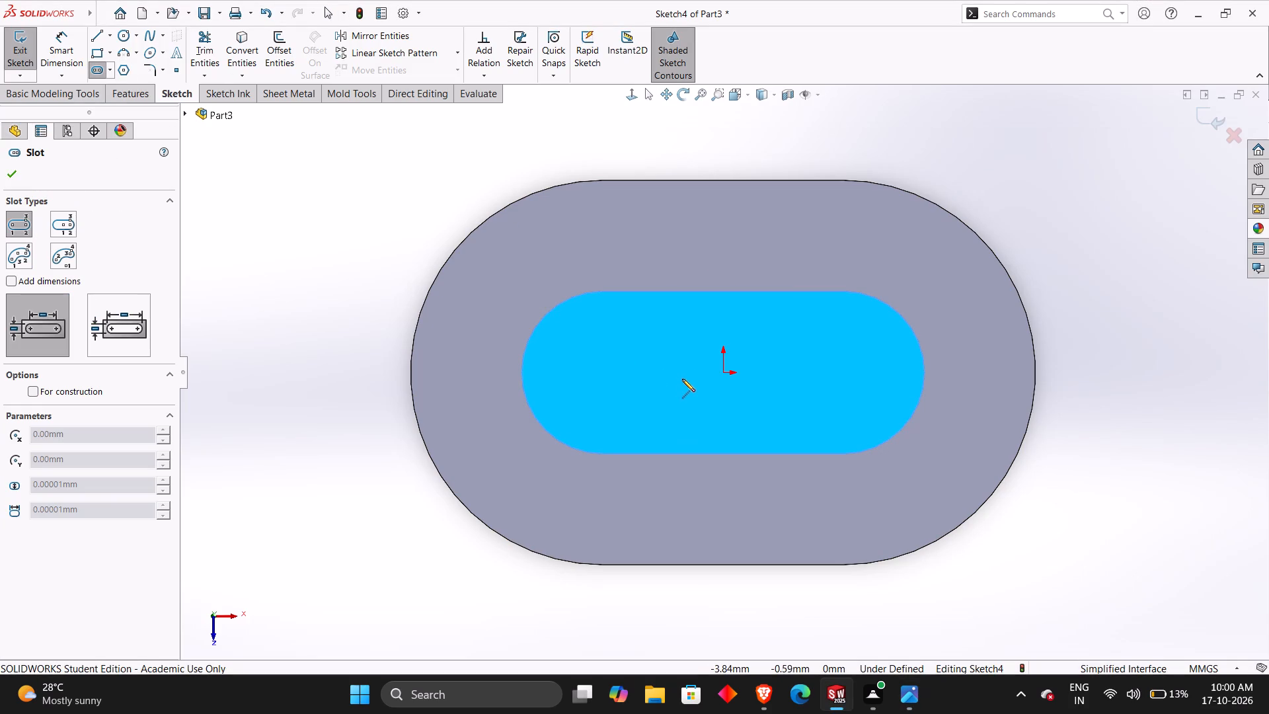
click(689, 370)
click(759, 372)
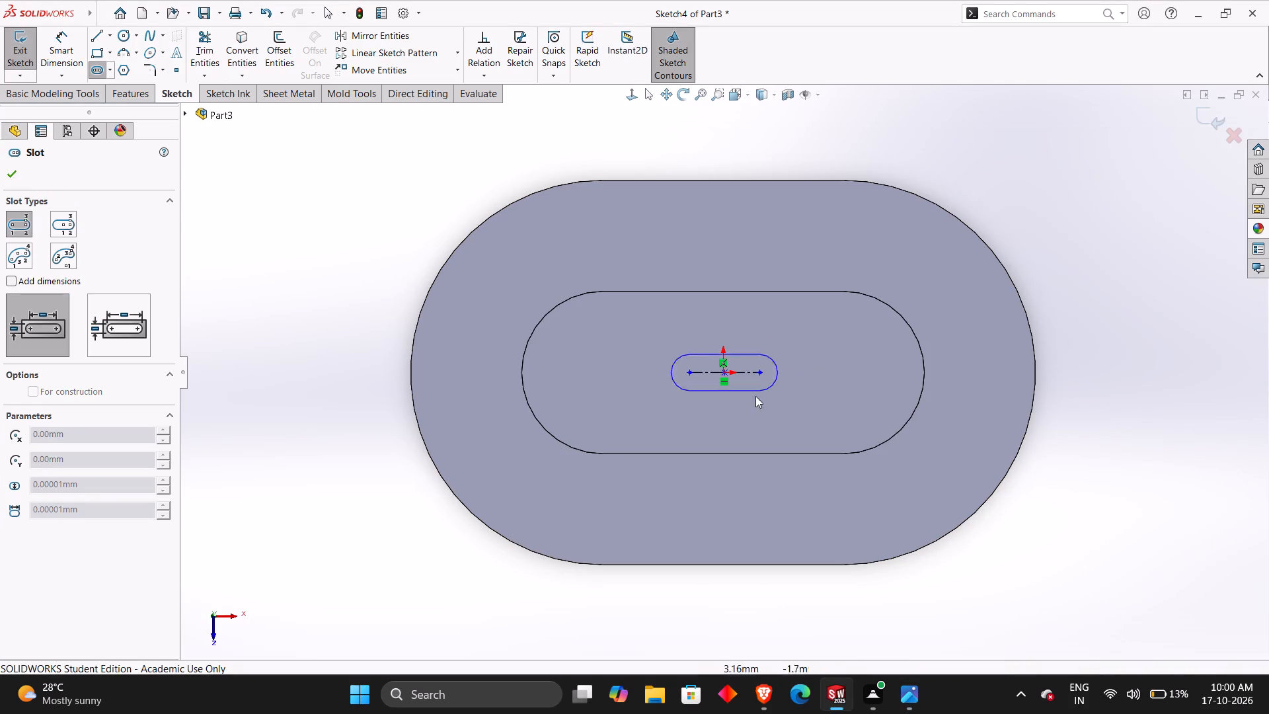
click(751, 417)
key(Escape)
key(Escape)
key(Escape)
Dimension the new slot's centre-to-centre distance as 22.5 mm, placing the dimension below the slot.
right_drag(410, 524, 370, 210)
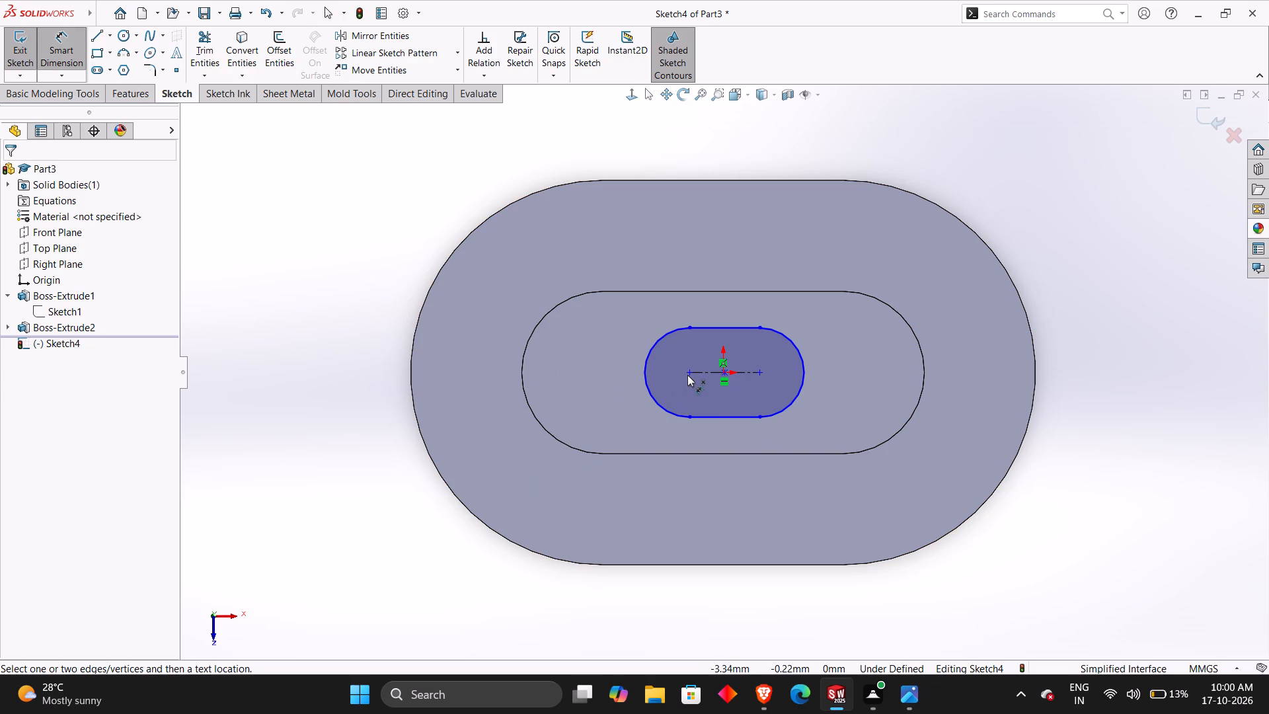
click(687, 375)
click(760, 372)
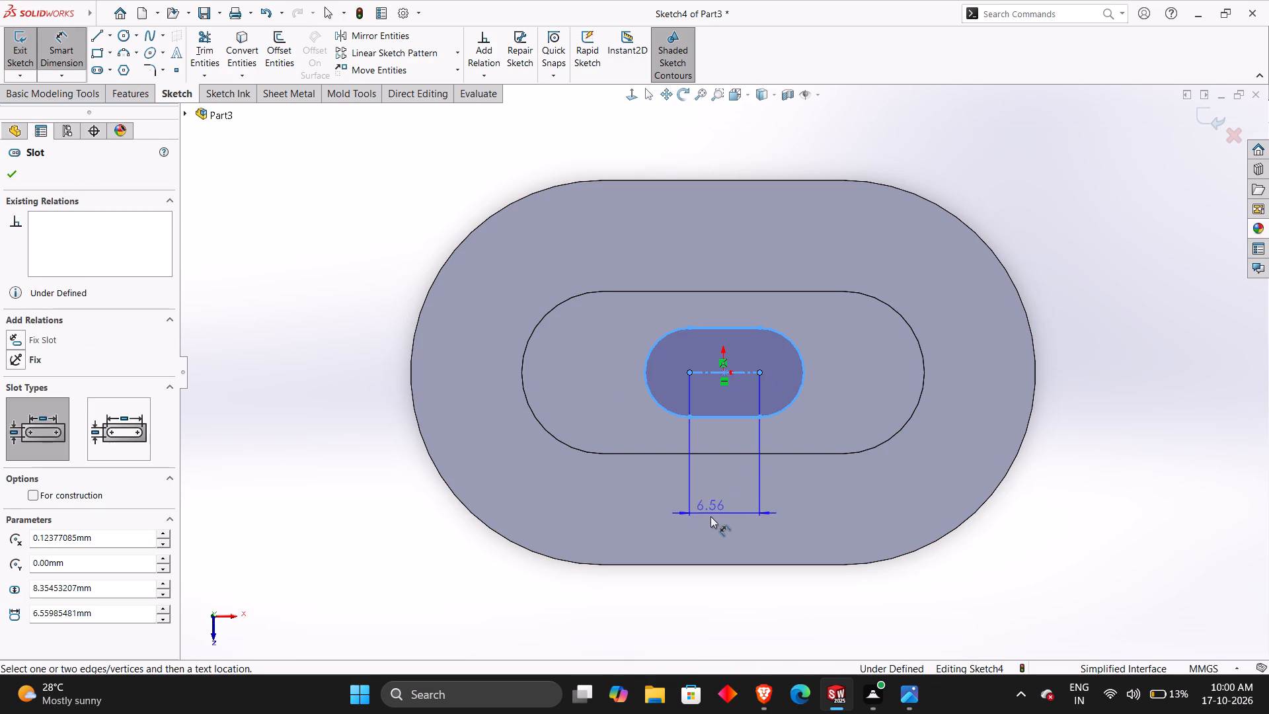
click(711, 521)
text(22.)
key(5)
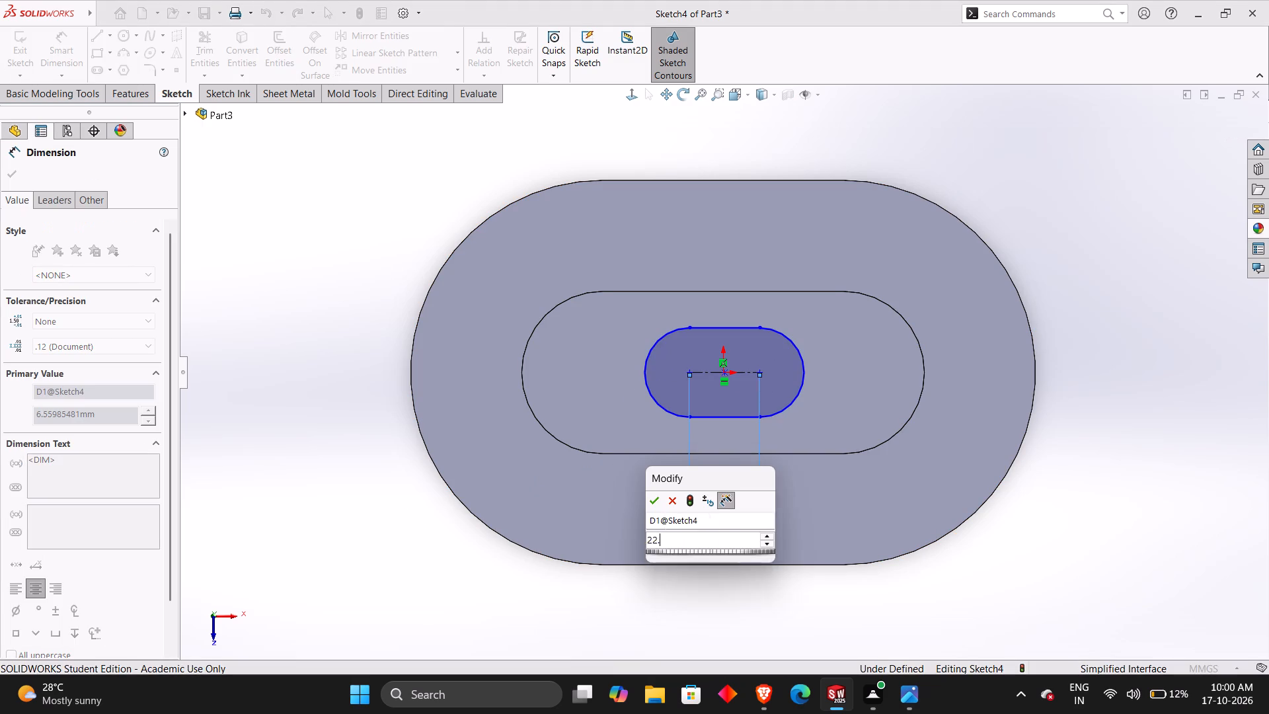
key(Return)
click(351, 417)
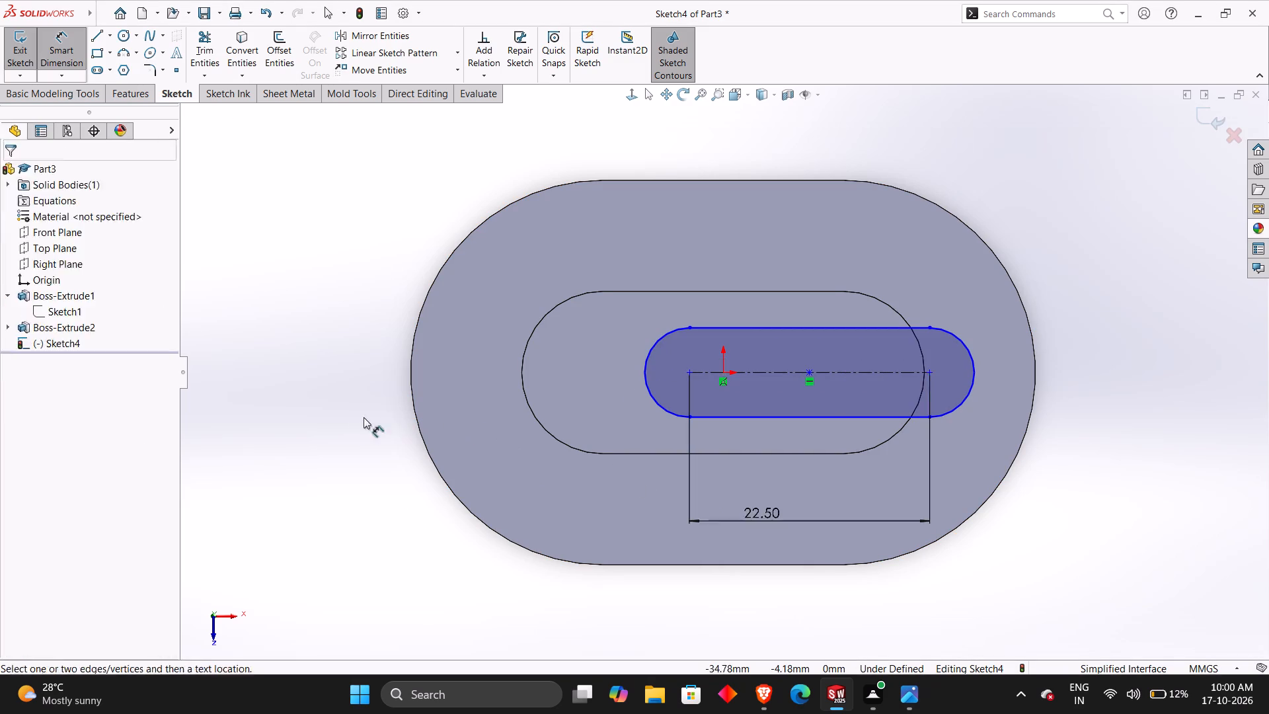
key(Escape)
key(Escape)
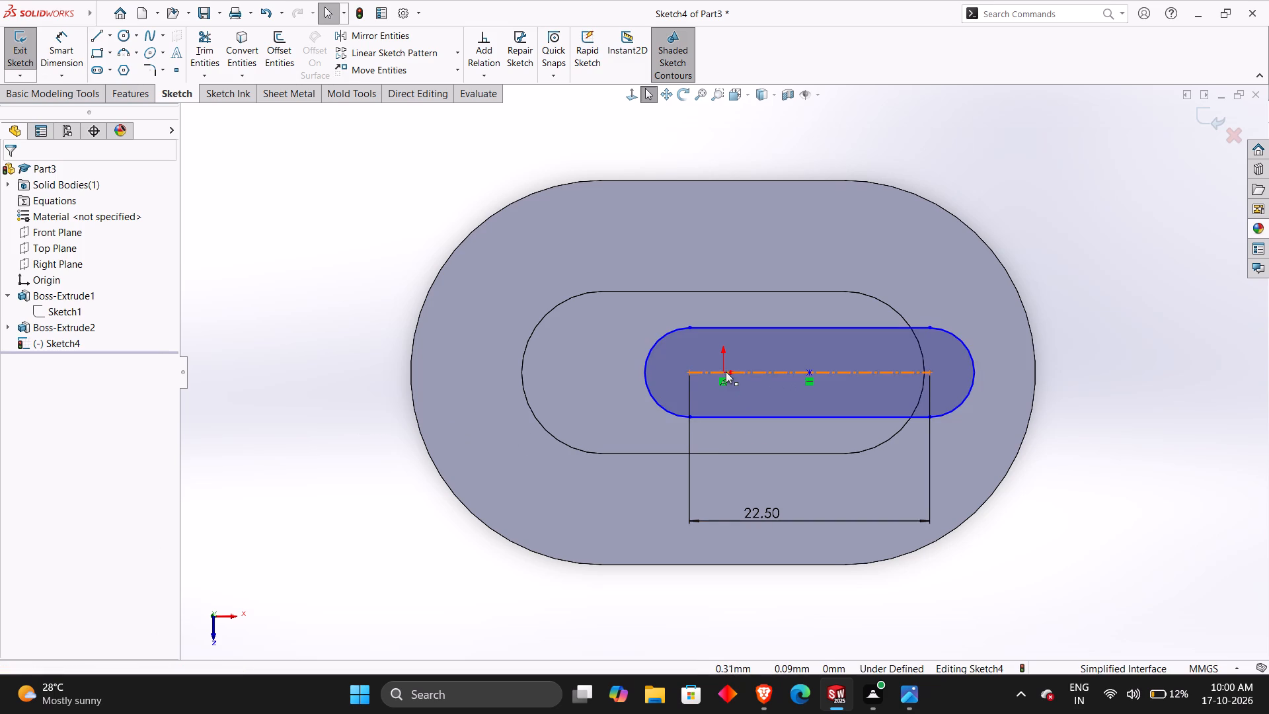
Make the new slot's centre point coincident with the origin.
click(726, 372)
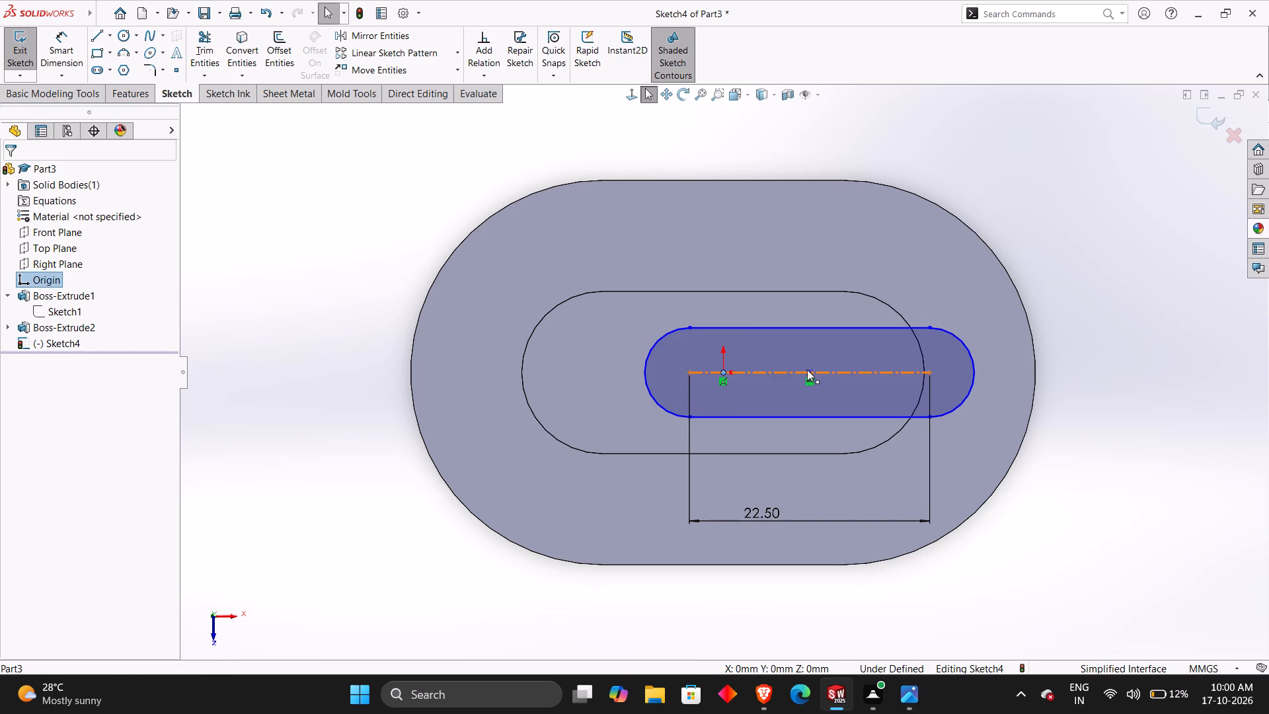
ctrl+click(808, 370)
click(912, 314)
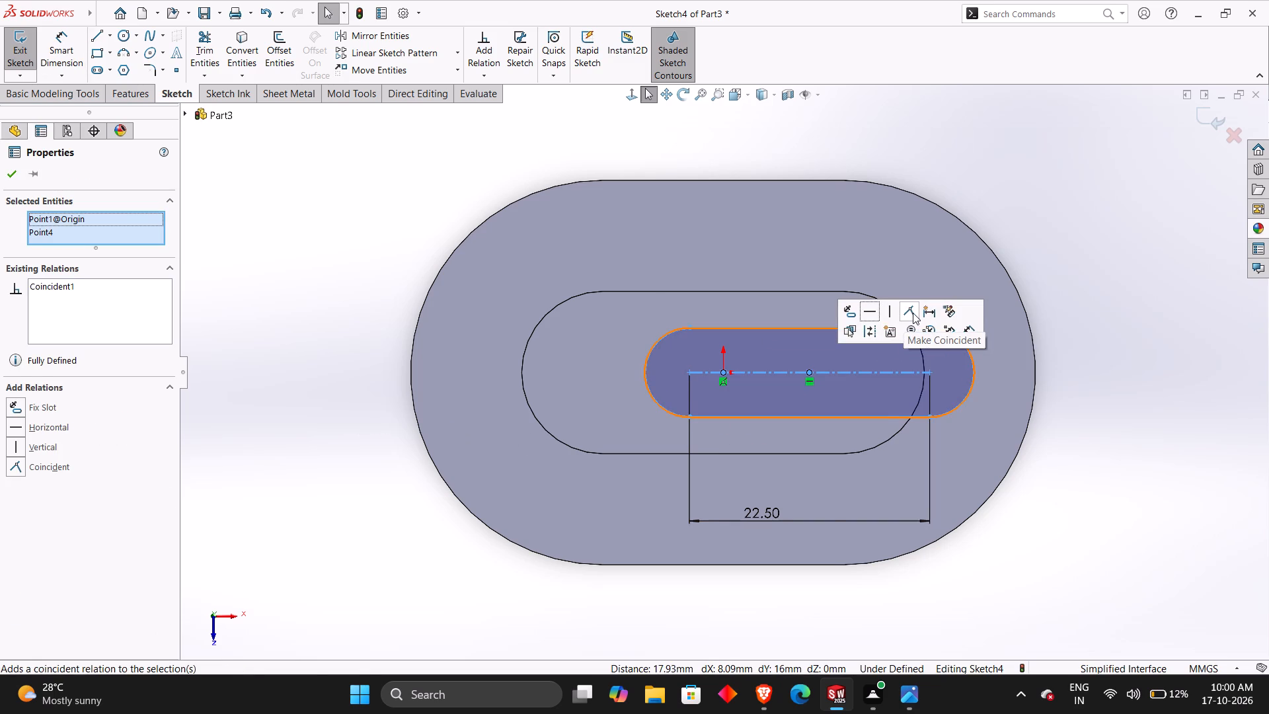
click(1027, 555)
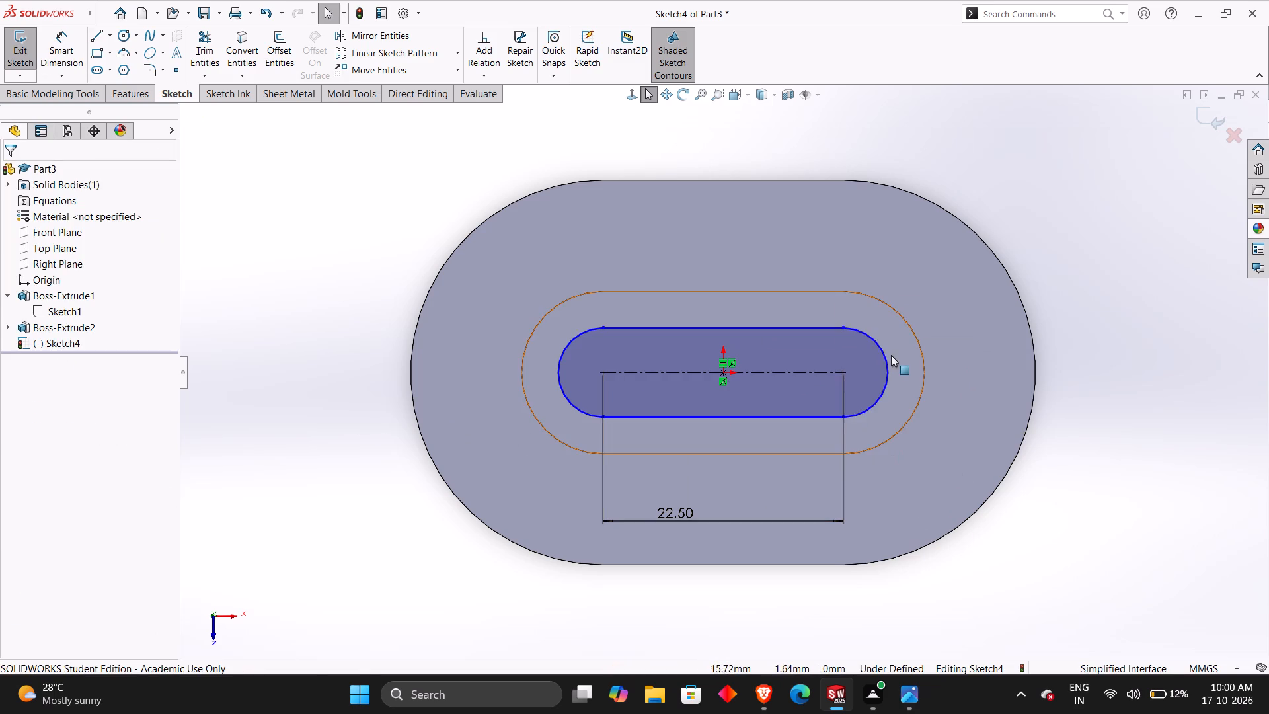
Dimension the new slot's right end arc as a 5 mm radius, checking the value in the reference drawing.
right_drag(1140, 595, 1183, 205)
click(888, 368)
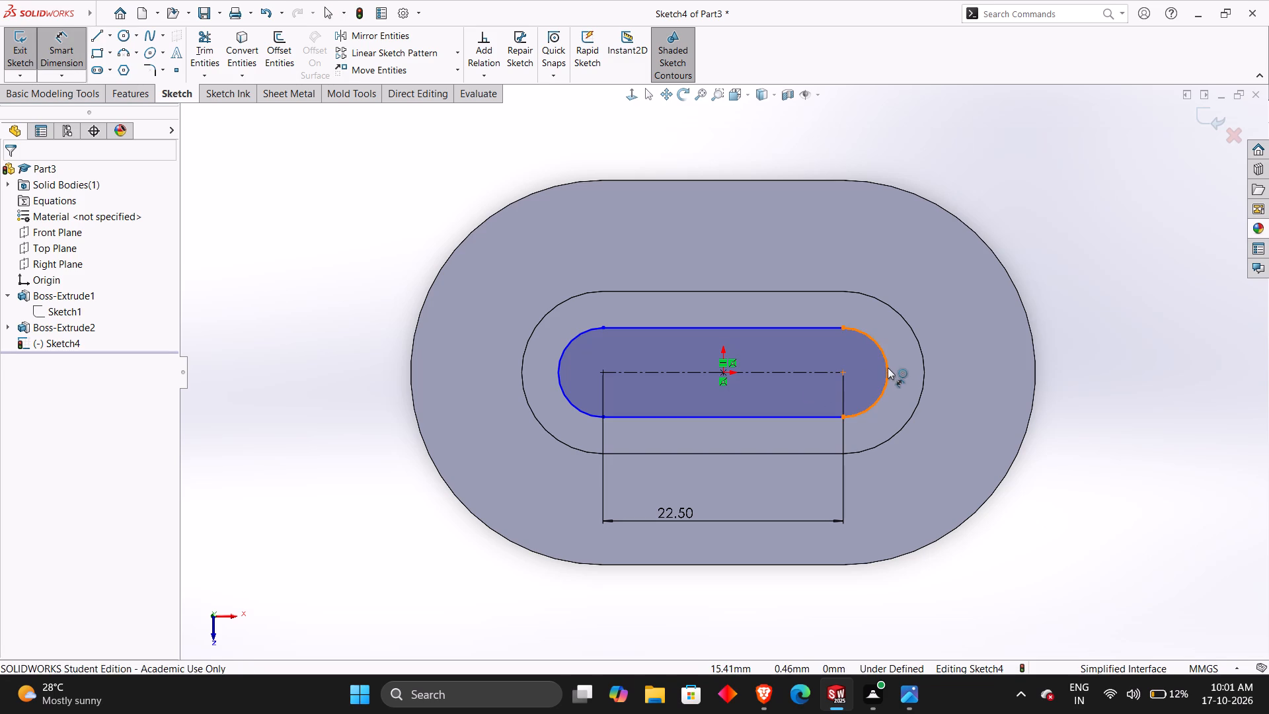
click(1019, 207)
key(Tab)
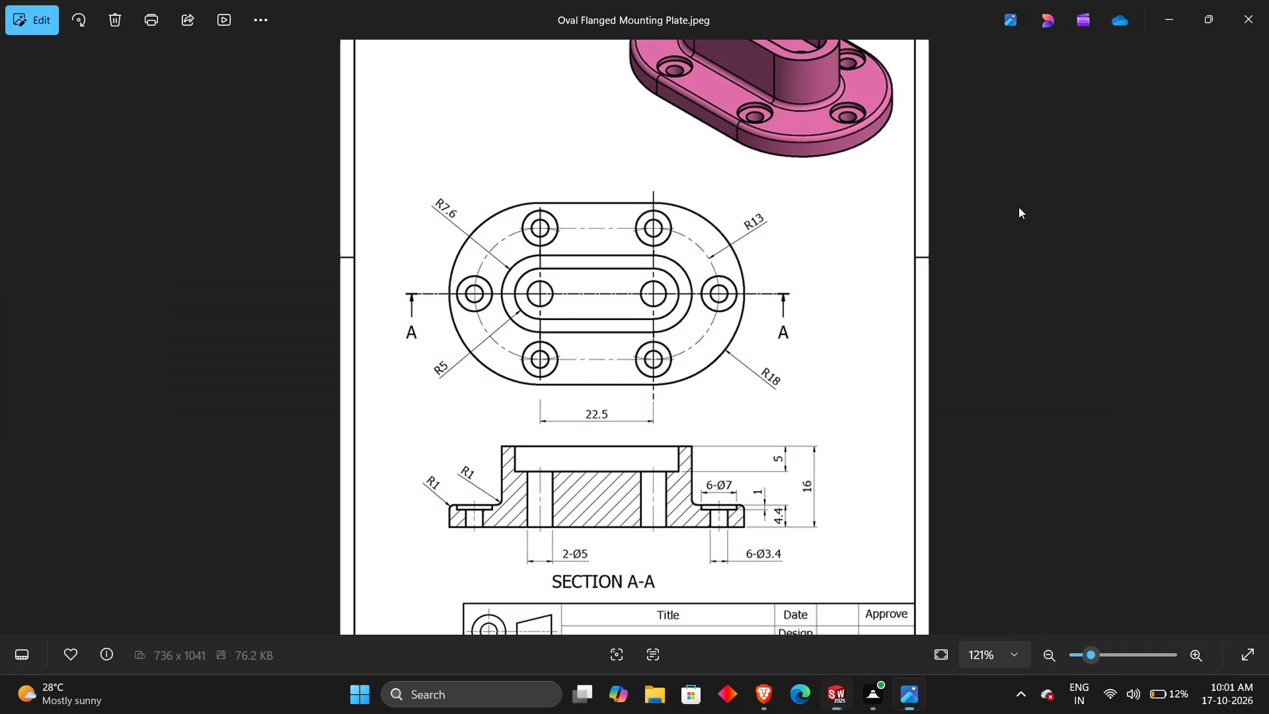
key(alt+Tab)
key(5)
key(Return)
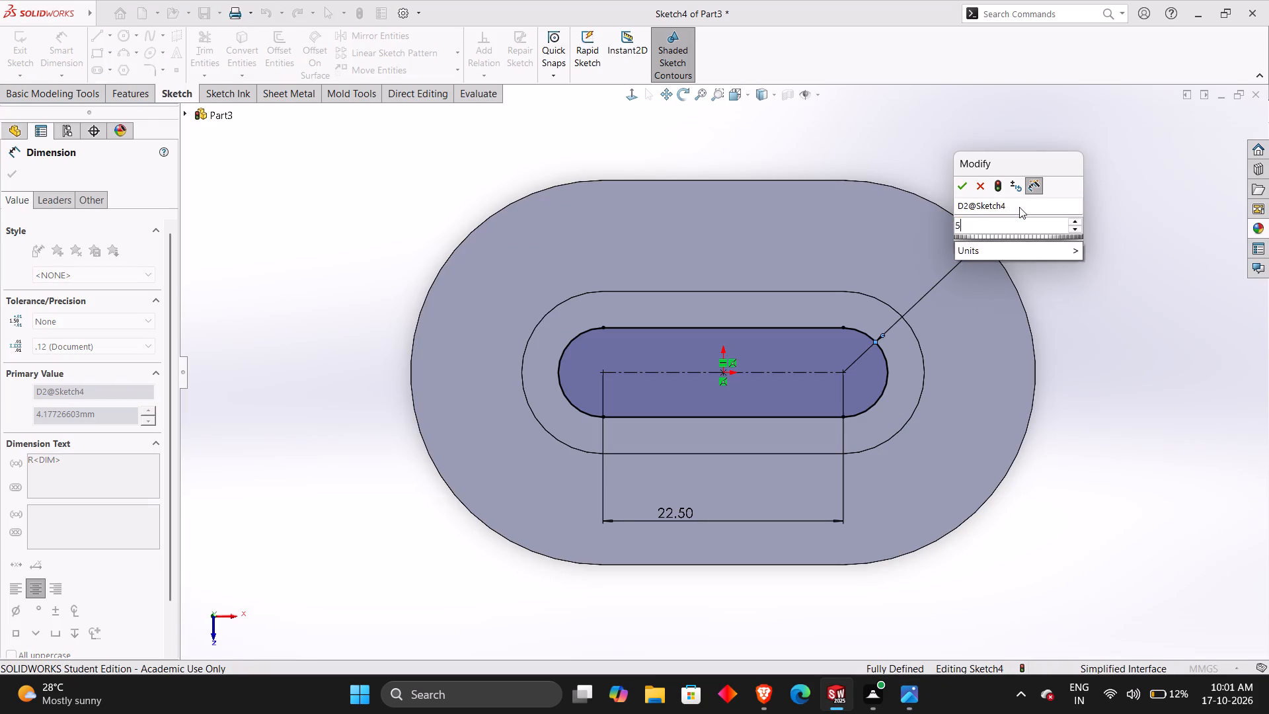
Cut-extrude the R5 slot sketch 5 mm deep into the raised boss, checking the pocket depth in the reference drawing.
click(1073, 440)
middle_drag(1069, 453, 1069, 432)
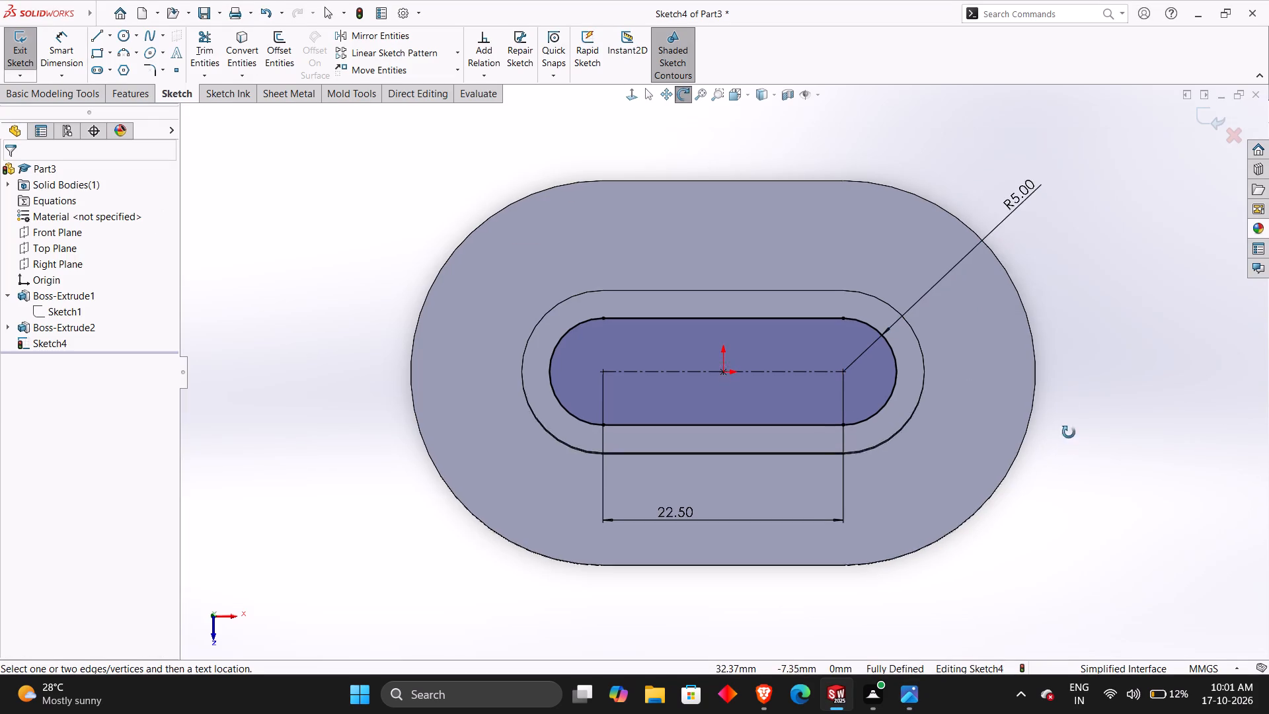
middle_drag(1069, 432, 1071, 272)
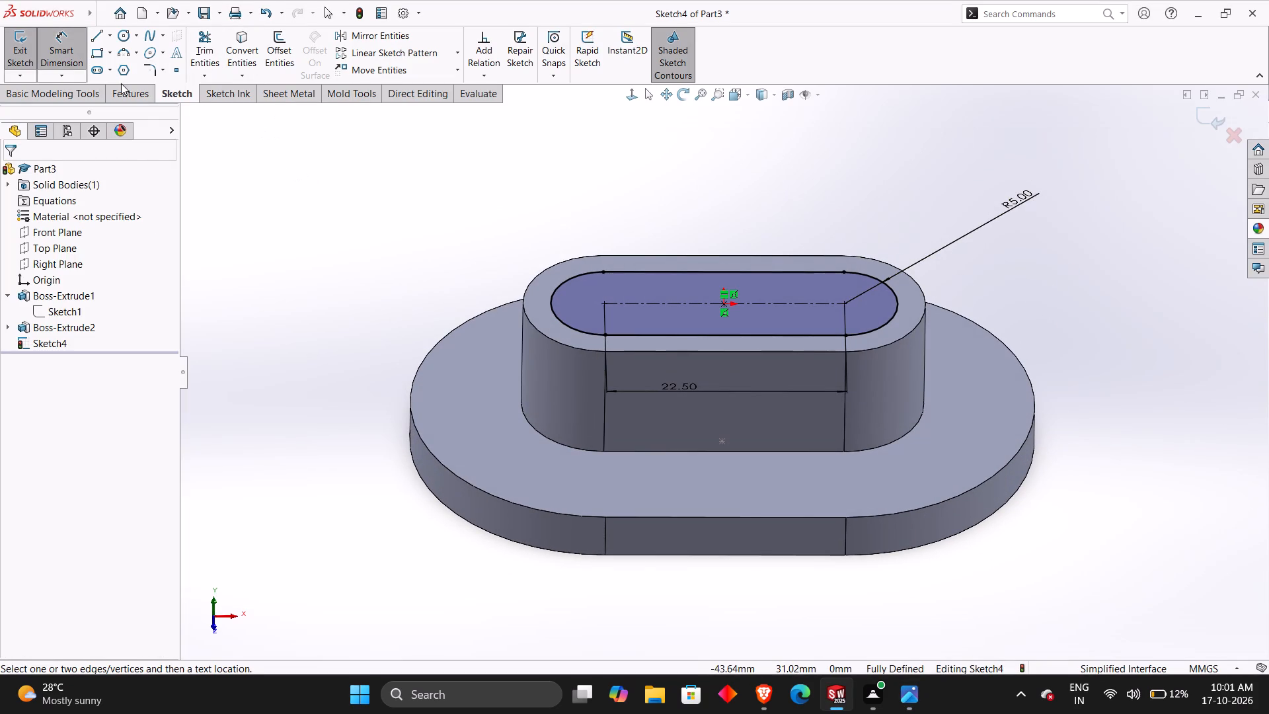
click(120, 91)
click(240, 48)
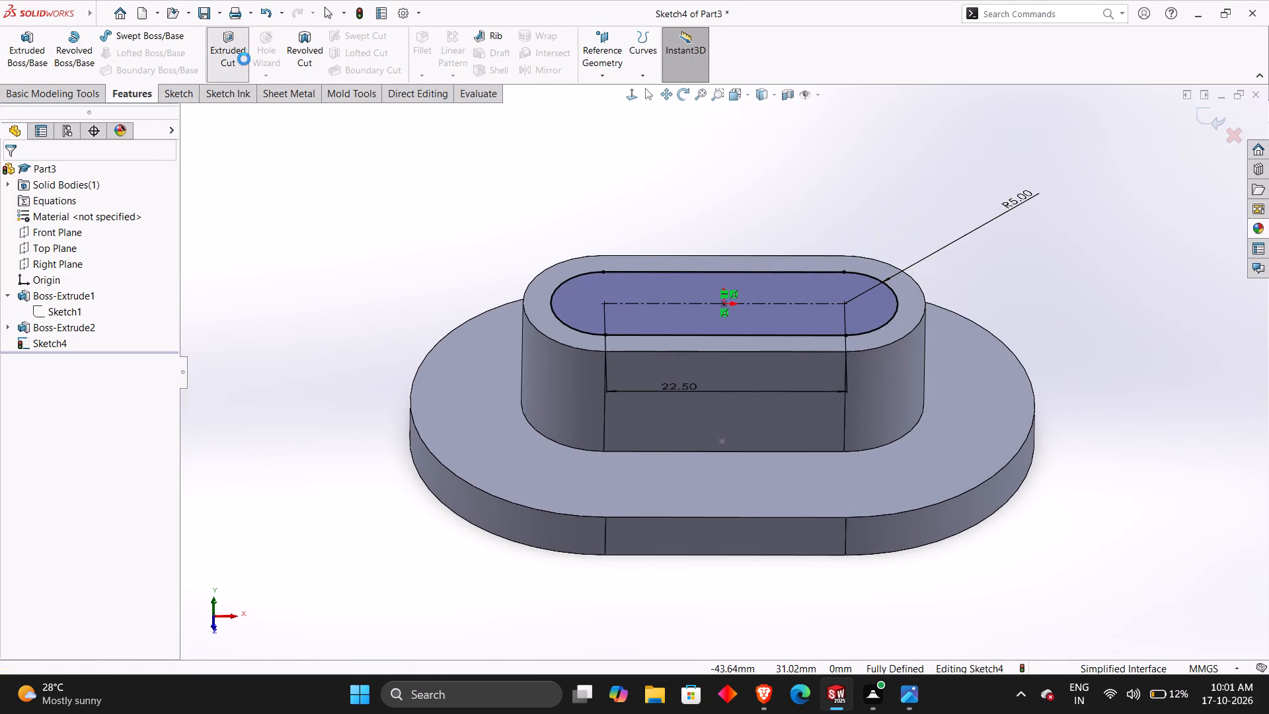
middle_drag(319, 324, 299, 245)
key(alt+Tab)
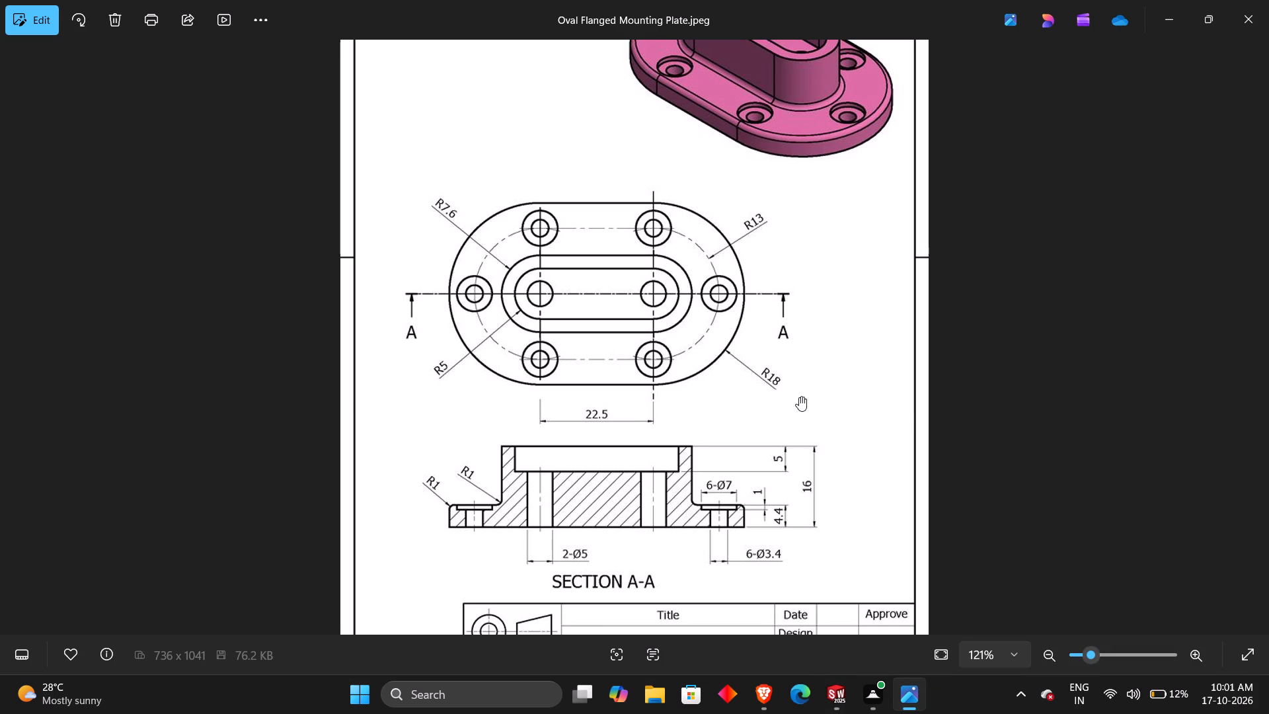
key(alt+Tab)
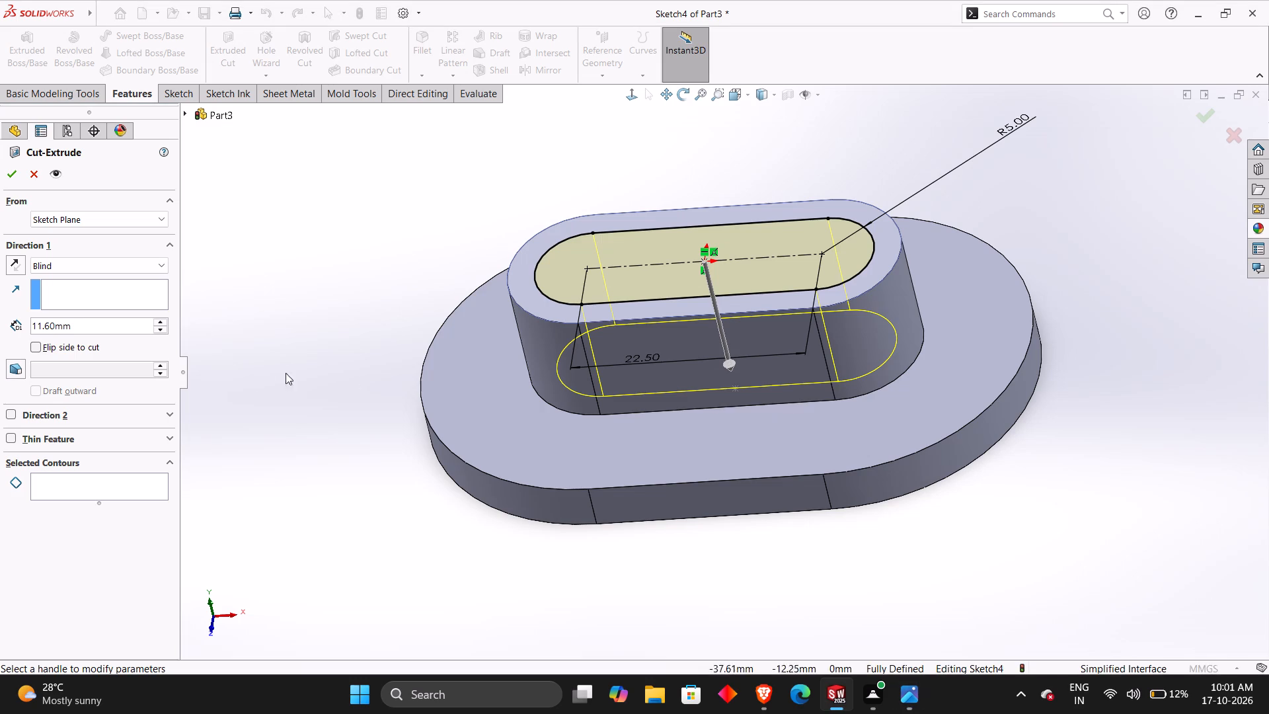
click(129, 323)
drag(128, 323, 20, 325)
key(5)
key(Return)
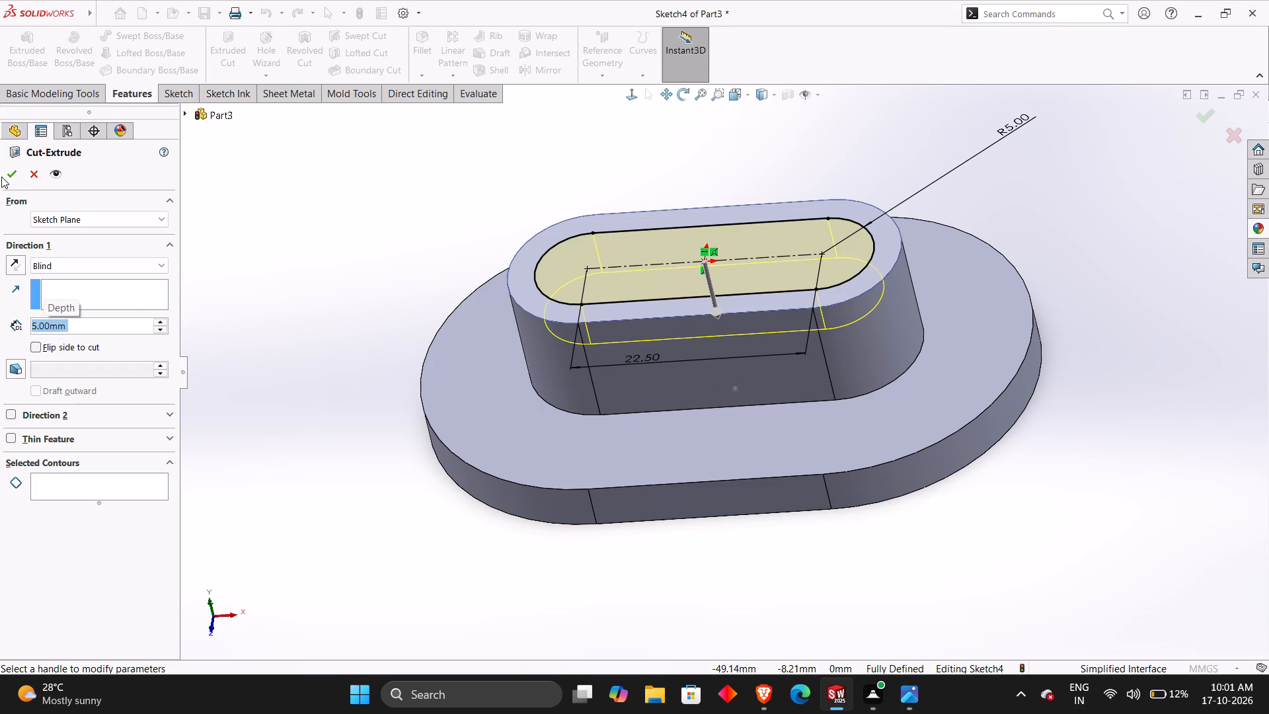
click(4, 174)
Sketch a horizontal straight slot on the flange's top face, about 10.8 mm between centres and about 7.2 mm wide.
click(360, 297)
middle_drag(360, 296, 367, 411)
middle_drag(375, 284, 379, 327)
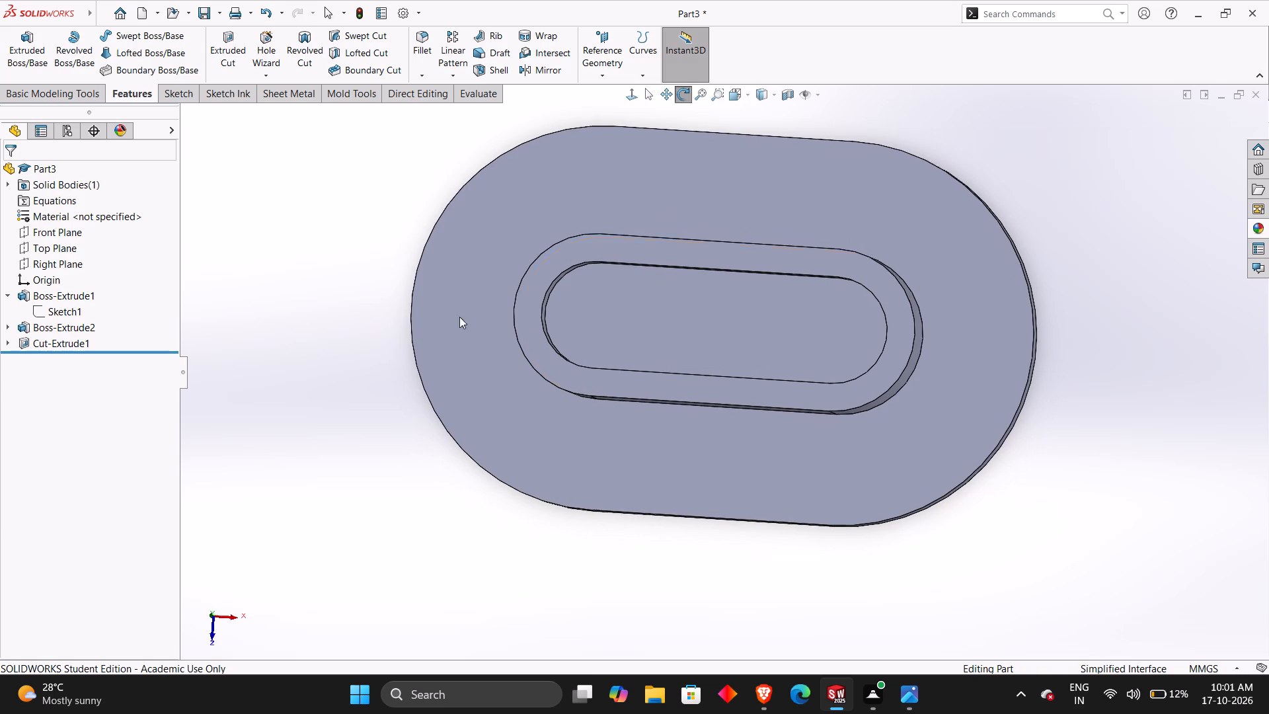
right_click(465, 312)
click(495, 297)
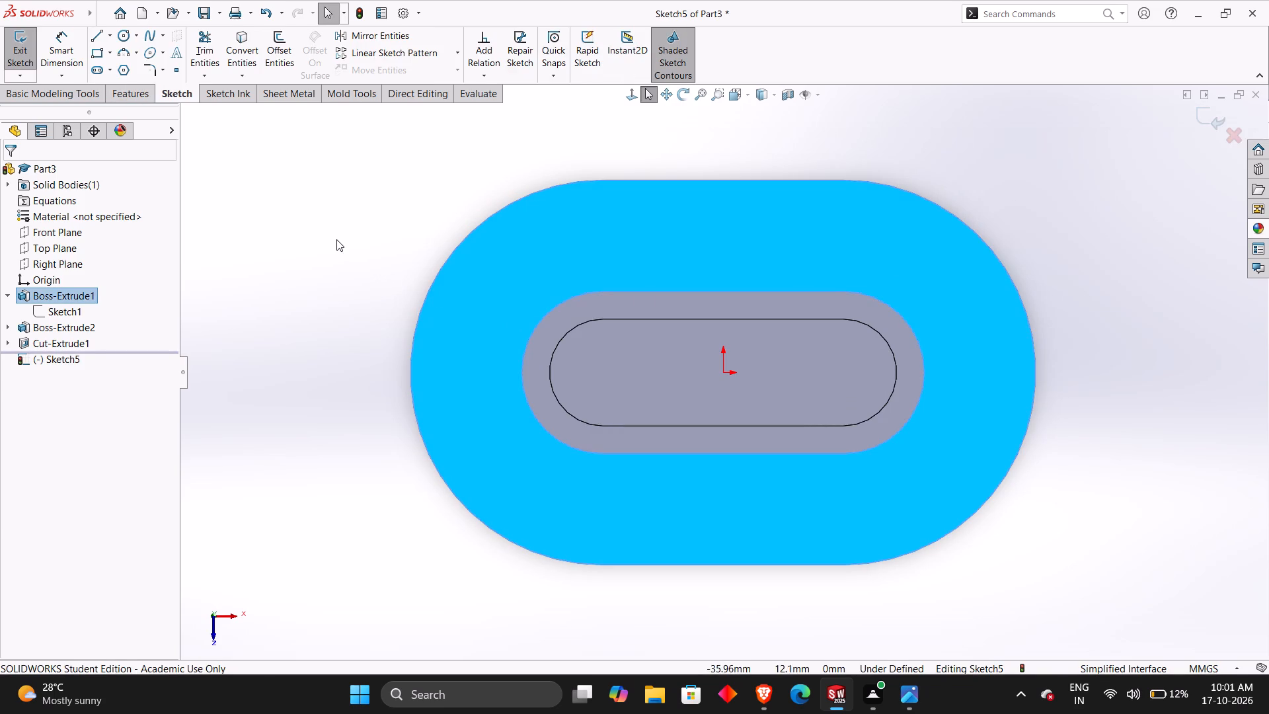
click(94, 67)
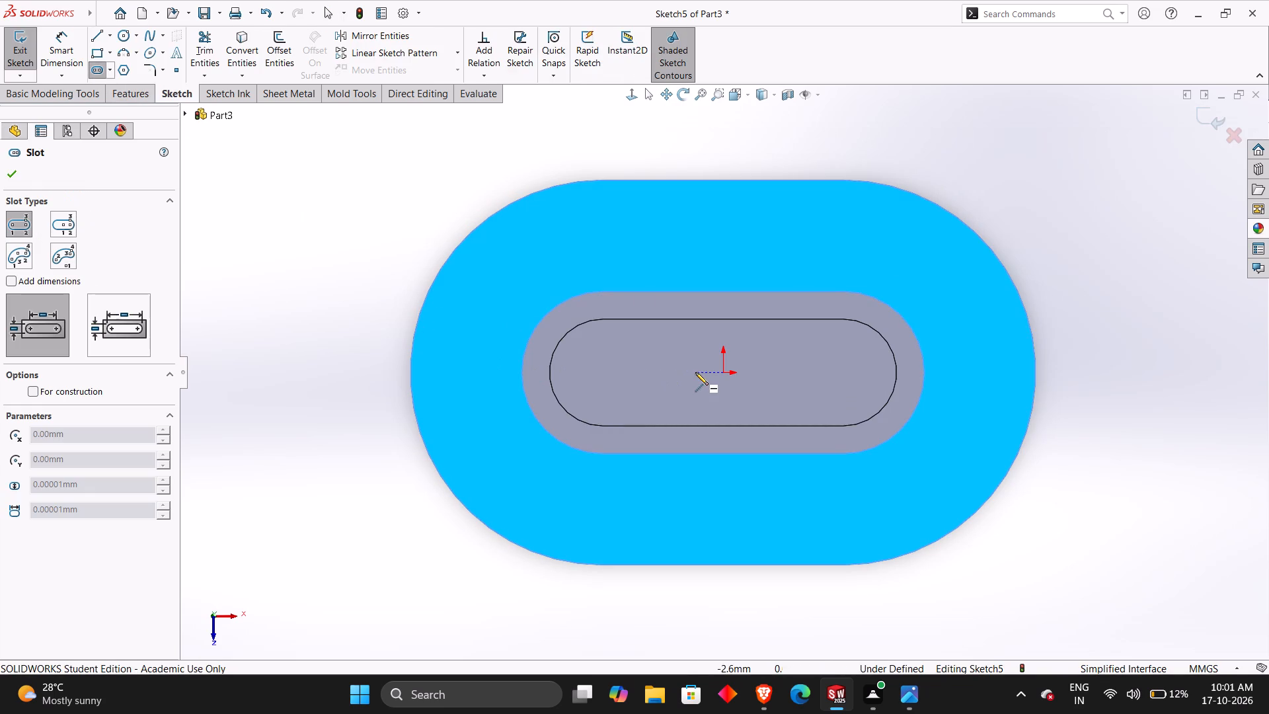
click(683, 372)
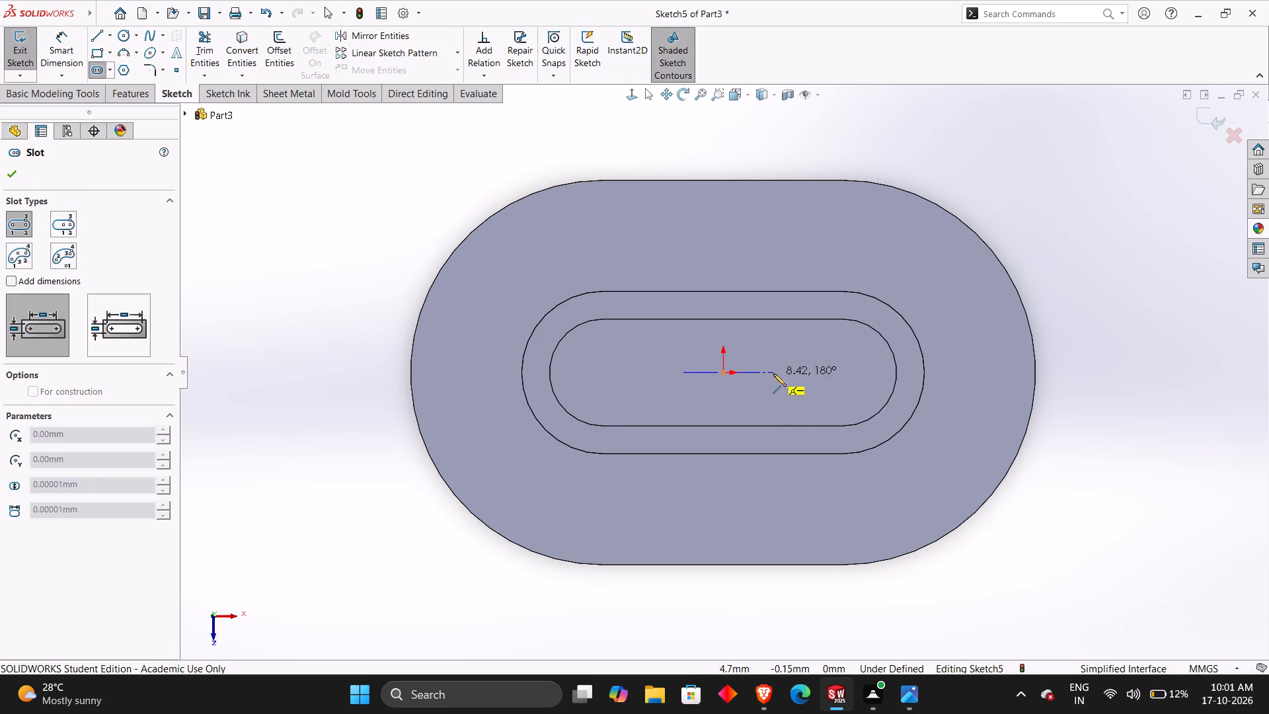
click(773, 374)
click(748, 411)
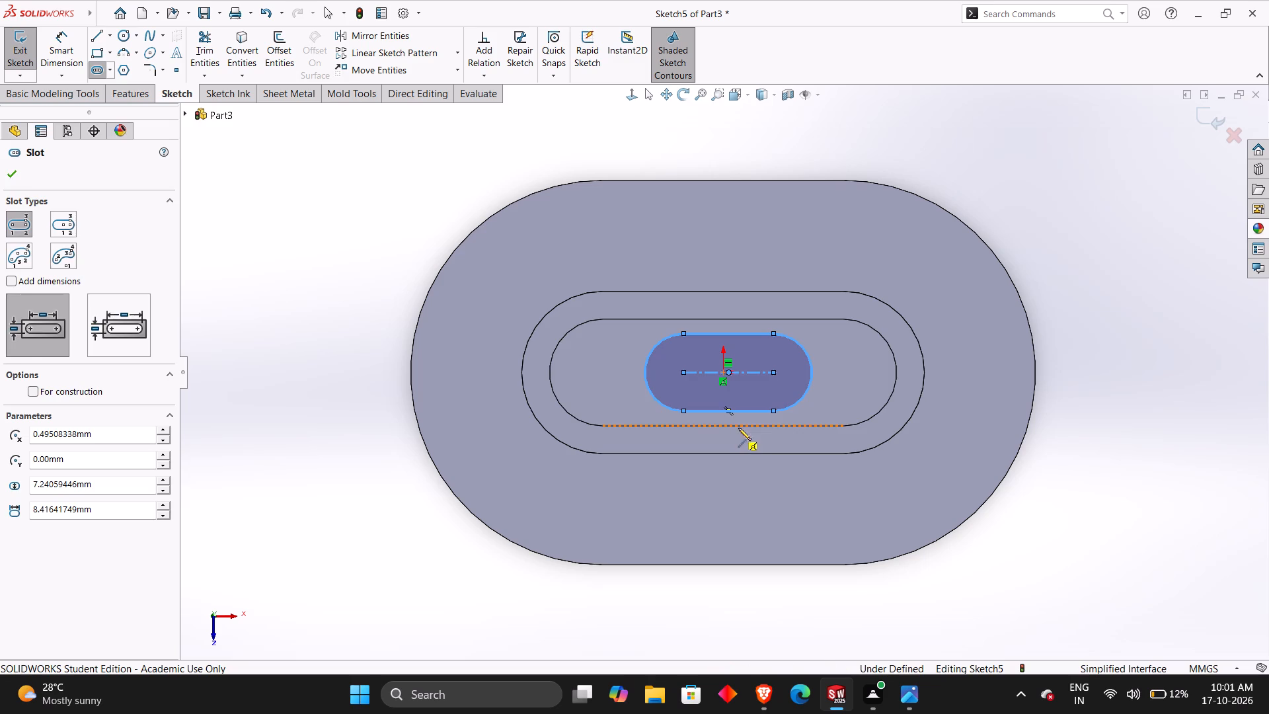
key(Escape)
key(Escape)
key(Escape)
drag(773, 372, 778, 372)
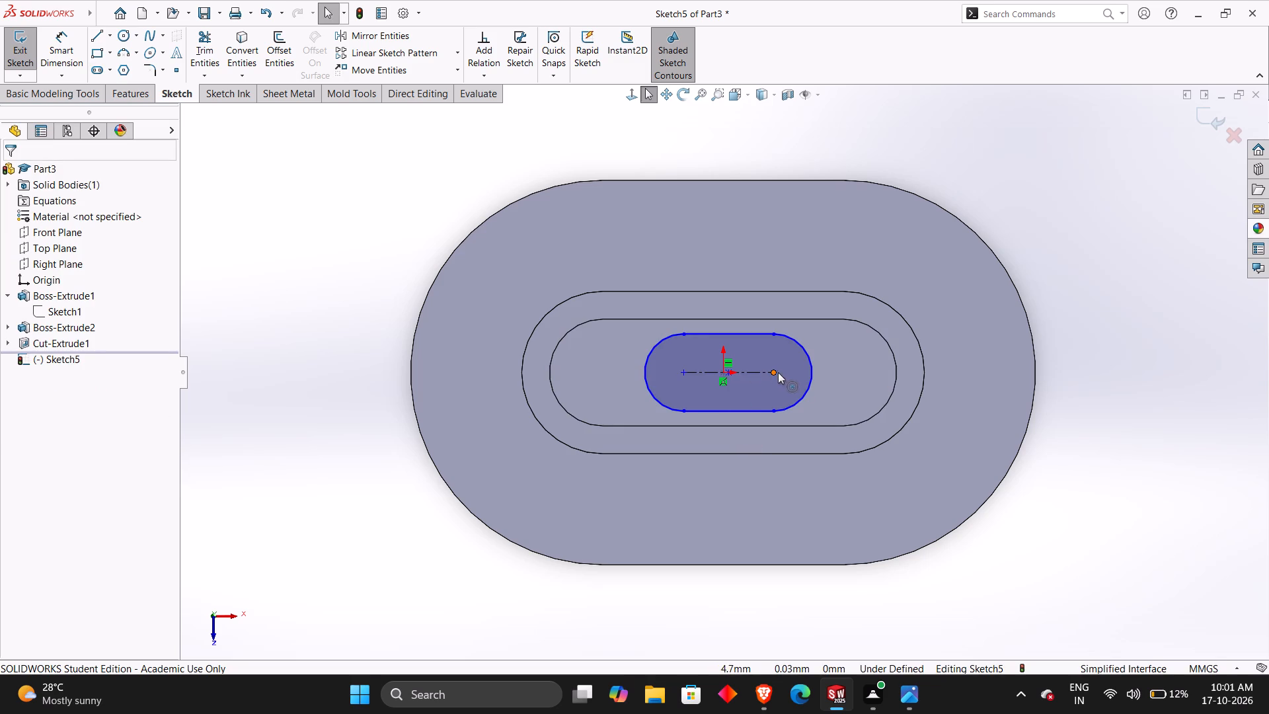
drag(778, 372, 798, 368)
key(Escape)
key(Escape)
key(Escape)
key(Escape)
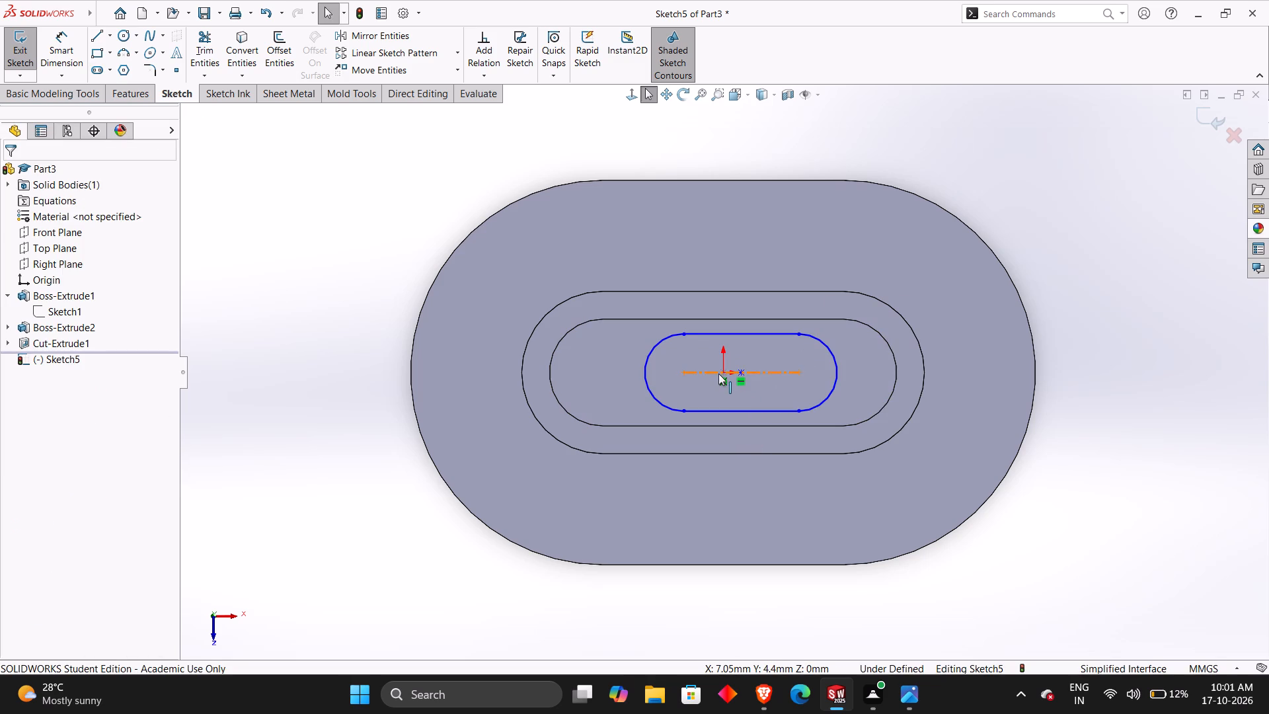
Make the new slot's centre point coincident with the origin.
click(725, 374)
ctrl+click(740, 371)
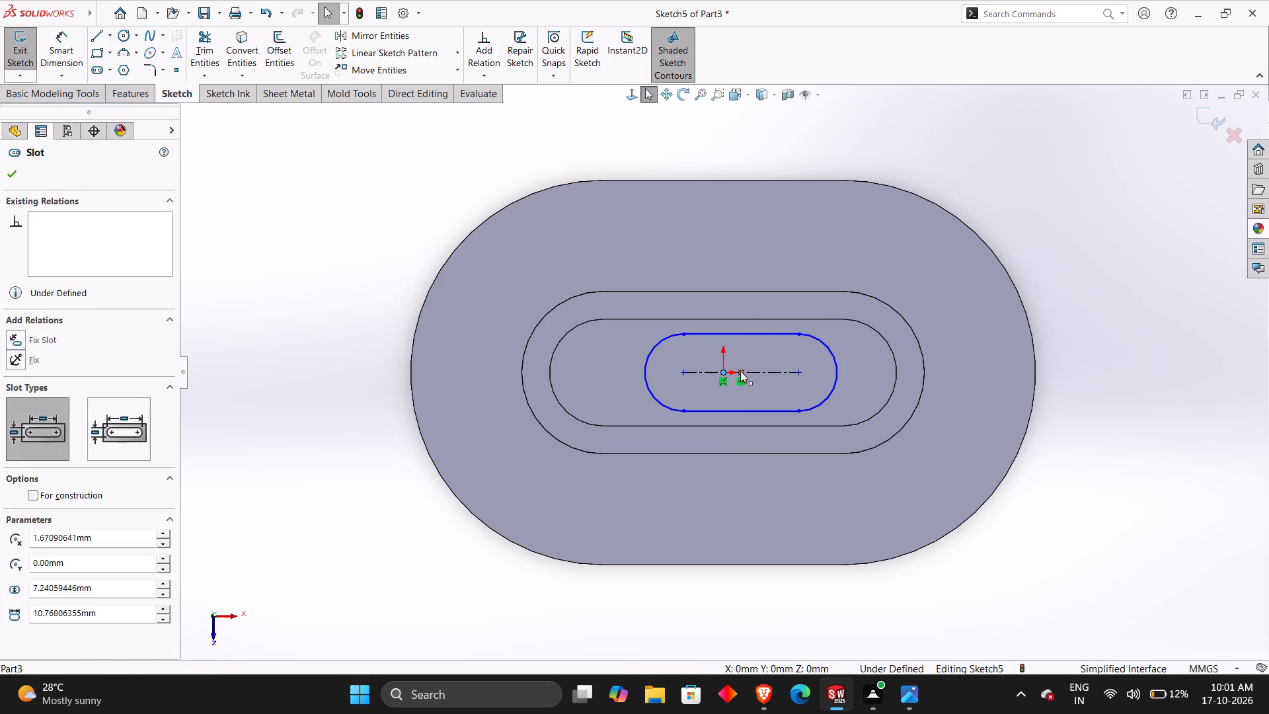
click(843, 309)
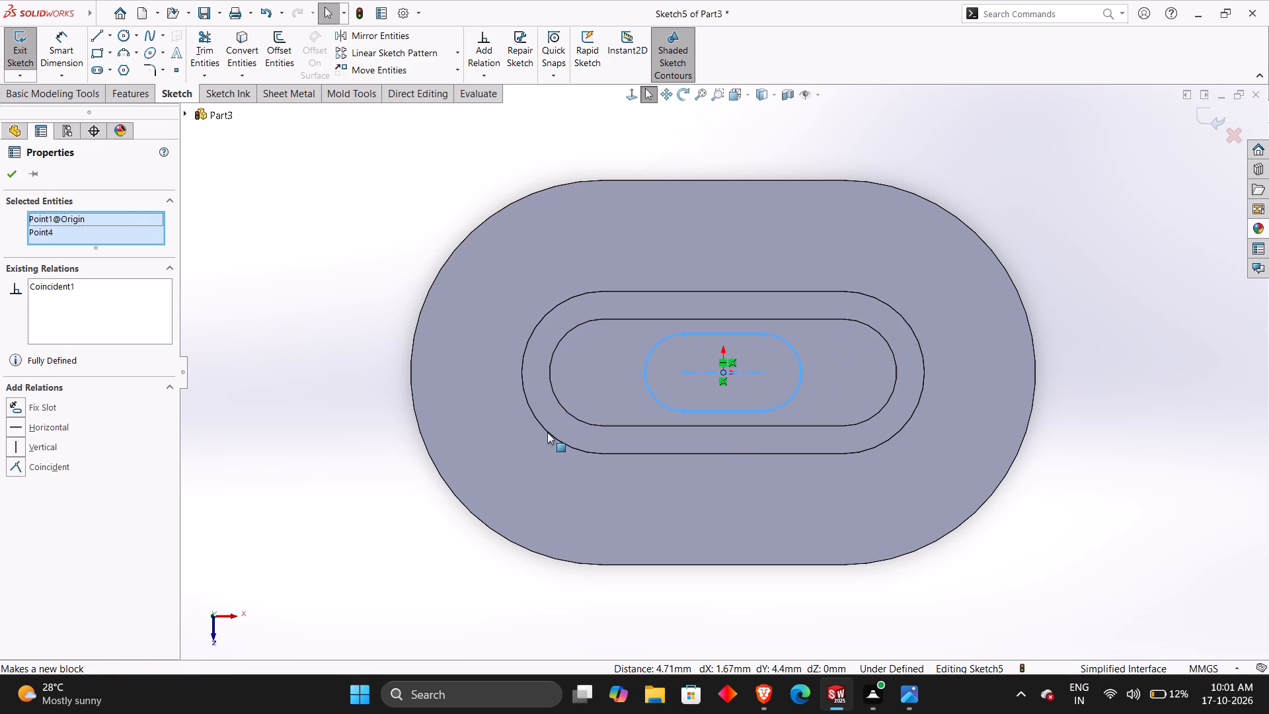
click(379, 470)
Dimension the new slot's centre-to-centre distance as 22.5 mm, placing the dimension below the slot.
right_drag(355, 524, 348, 246)
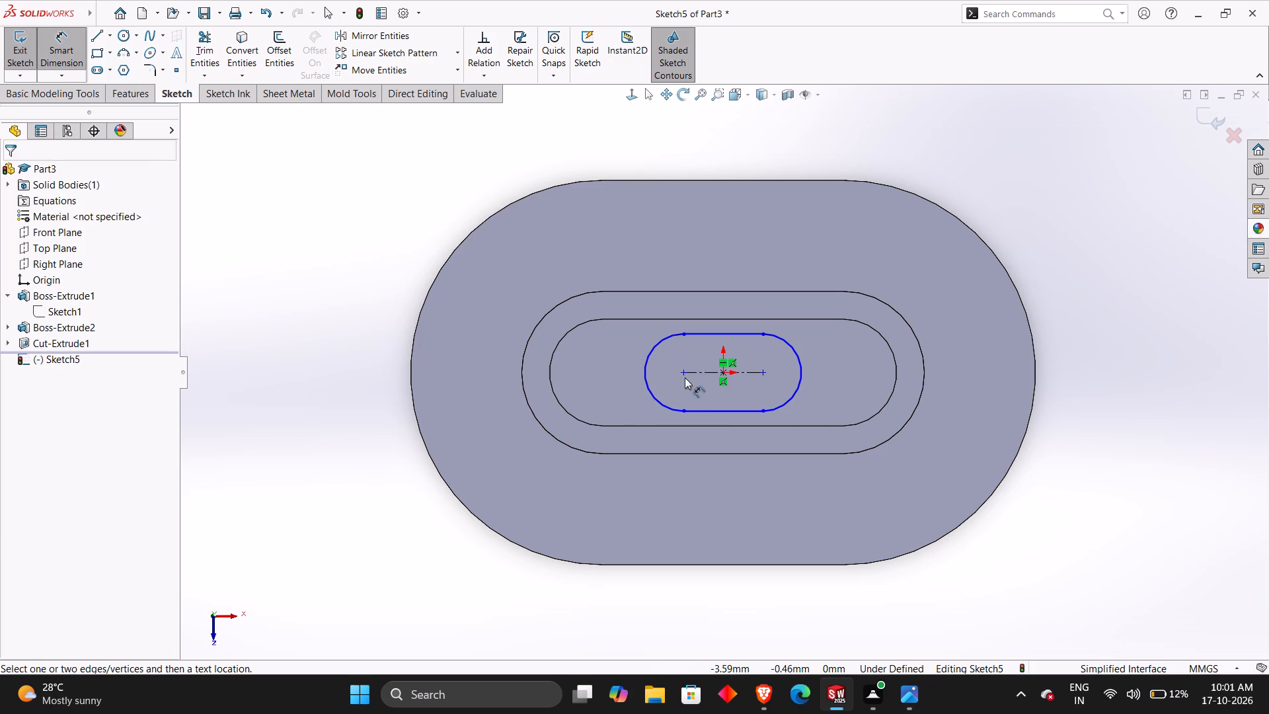
click(685, 376)
click(761, 372)
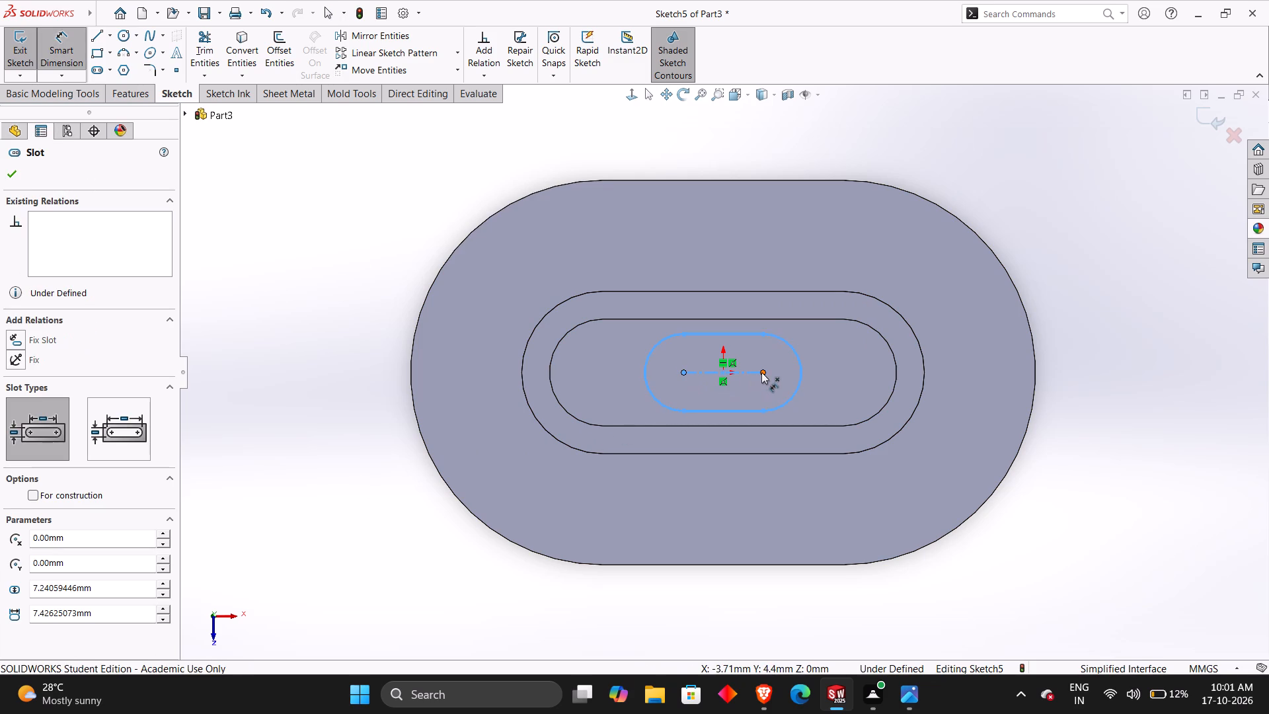
click(722, 498)
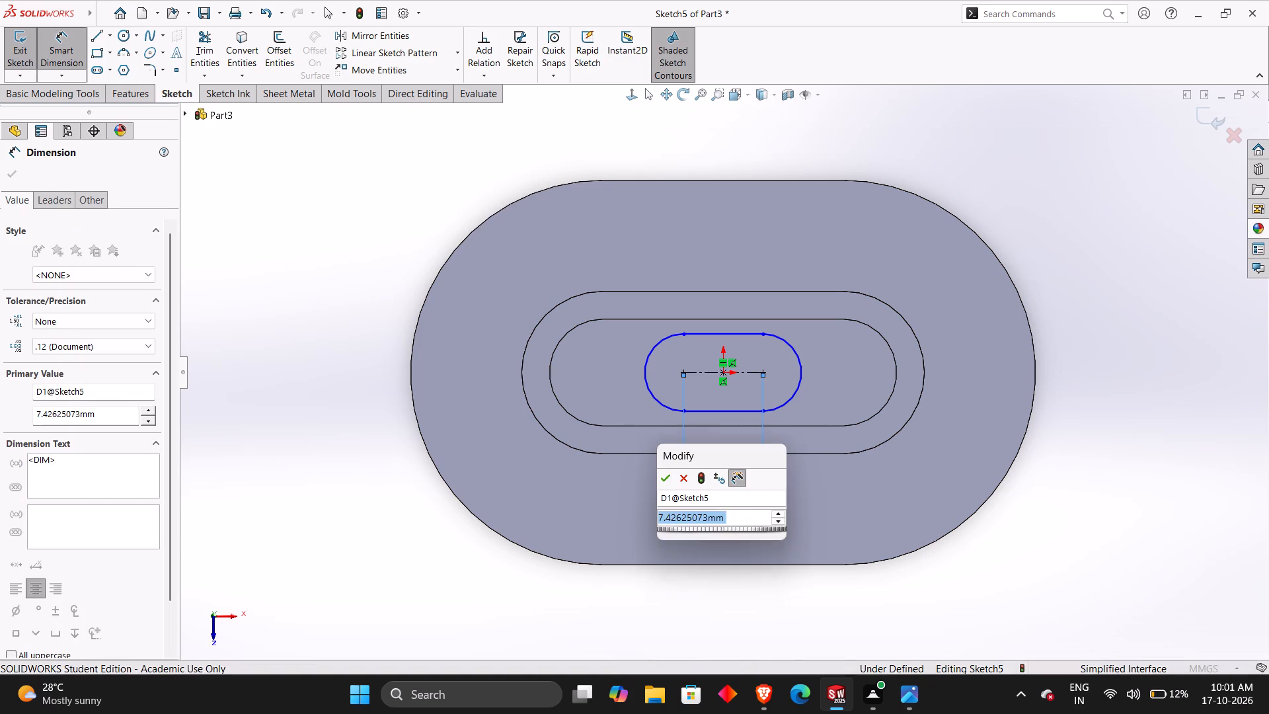
text(22.5)
key(Return)
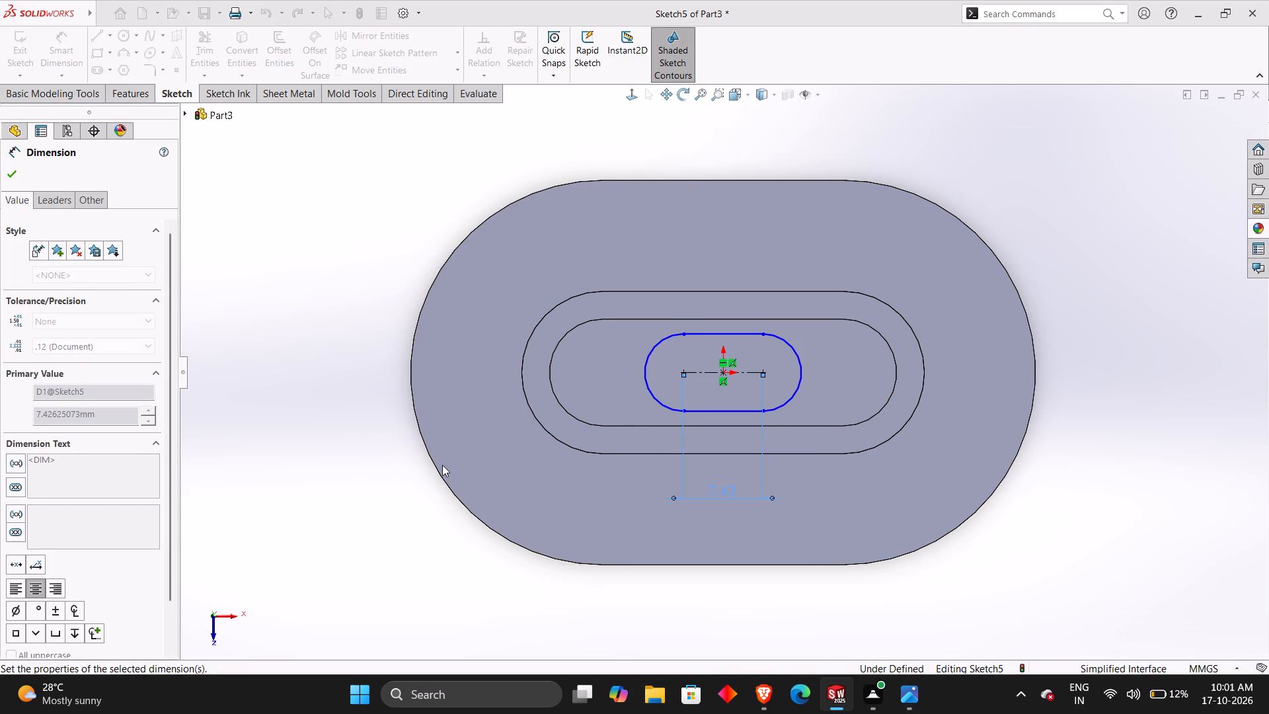
click(381, 460)
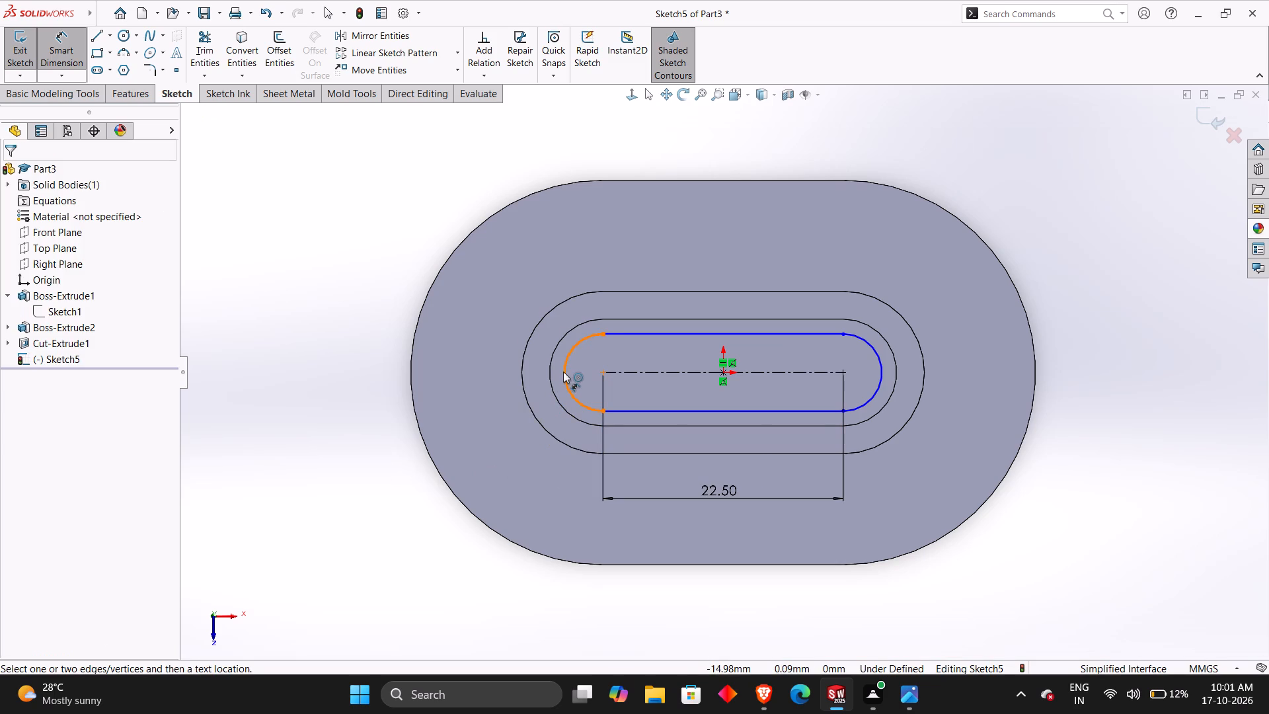
Dimension the new slot's left end arc as a 13 mm radius, checking the value in the reference drawing.
click(563, 372)
click(410, 218)
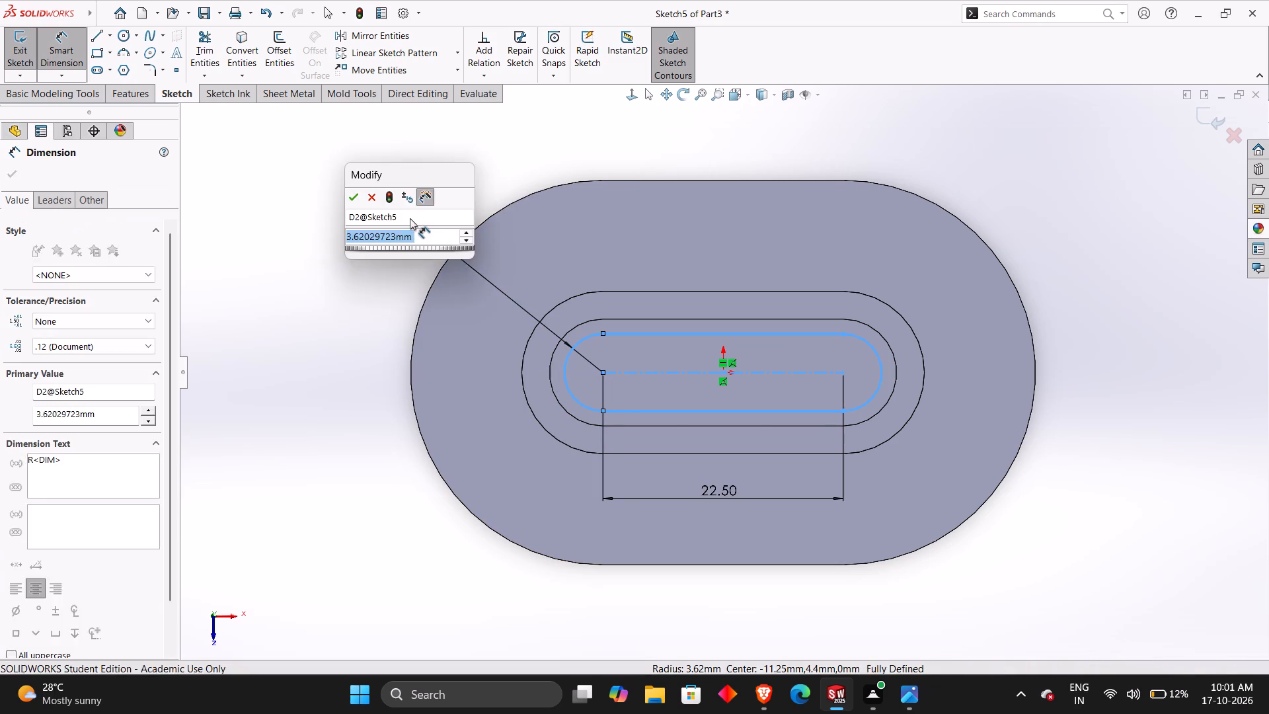
key(alt+Tab)
key(alt+Tab)
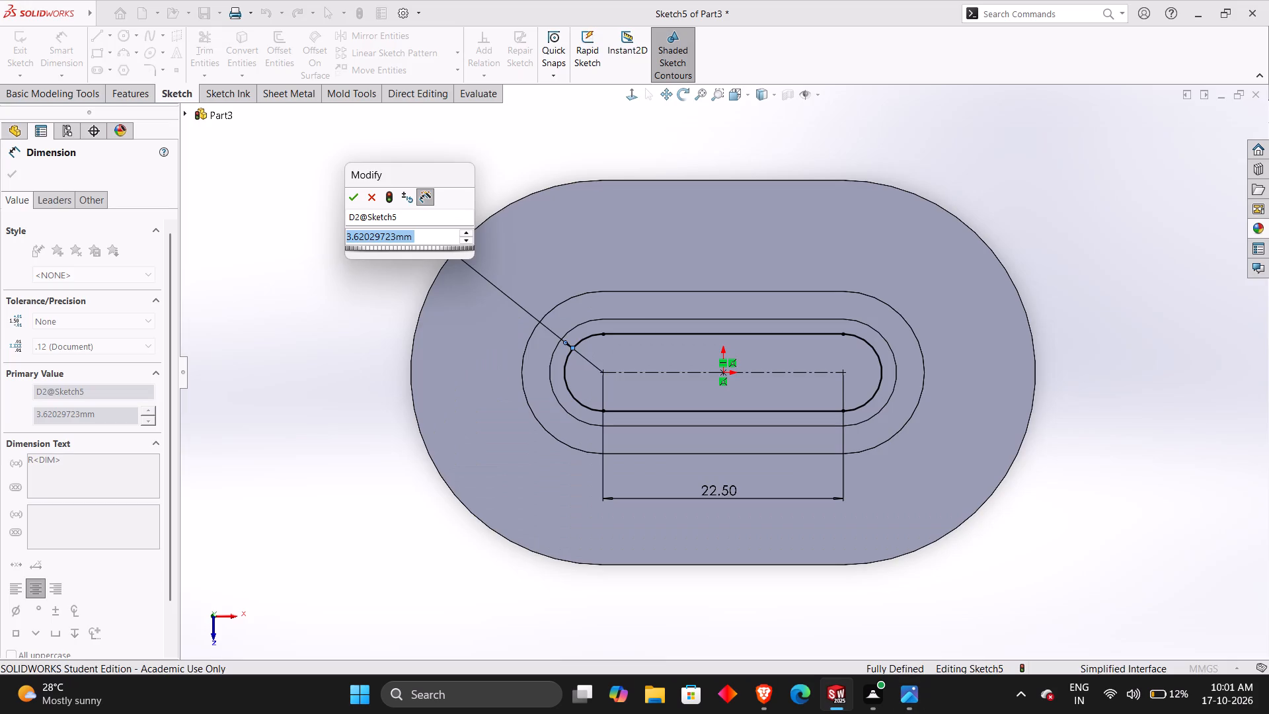
text(13)
key(Return)
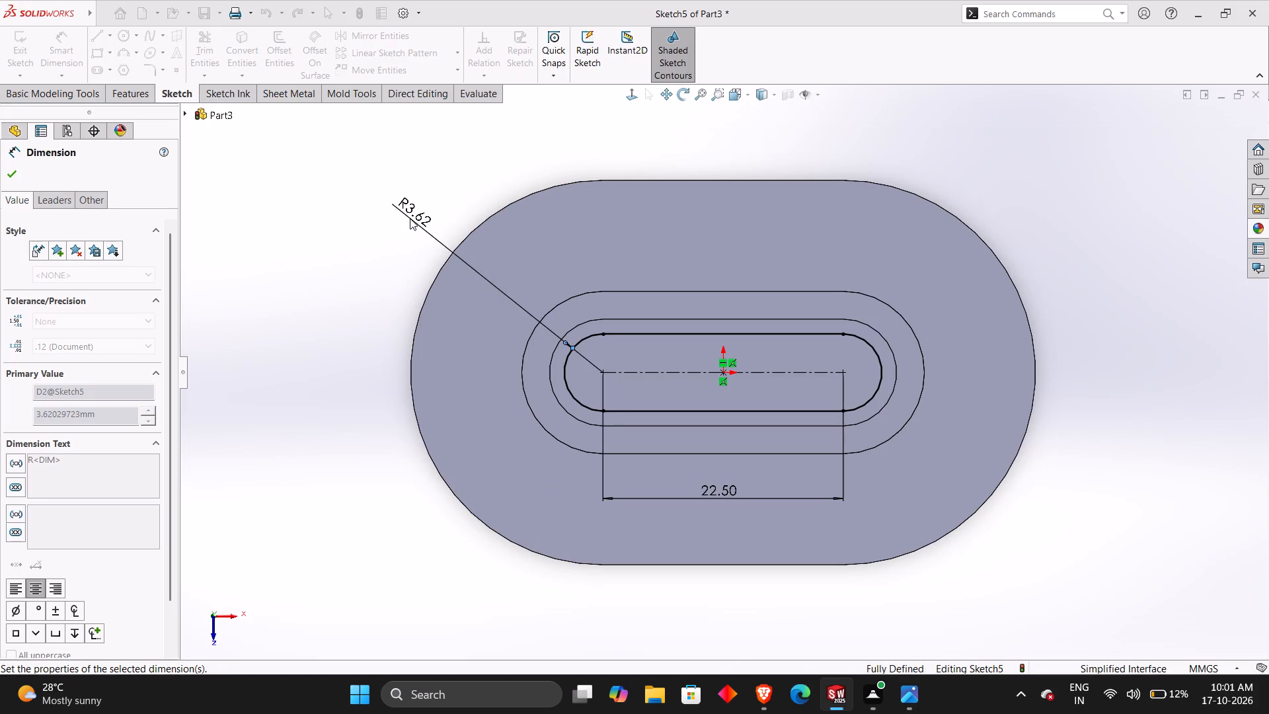
click(326, 280)
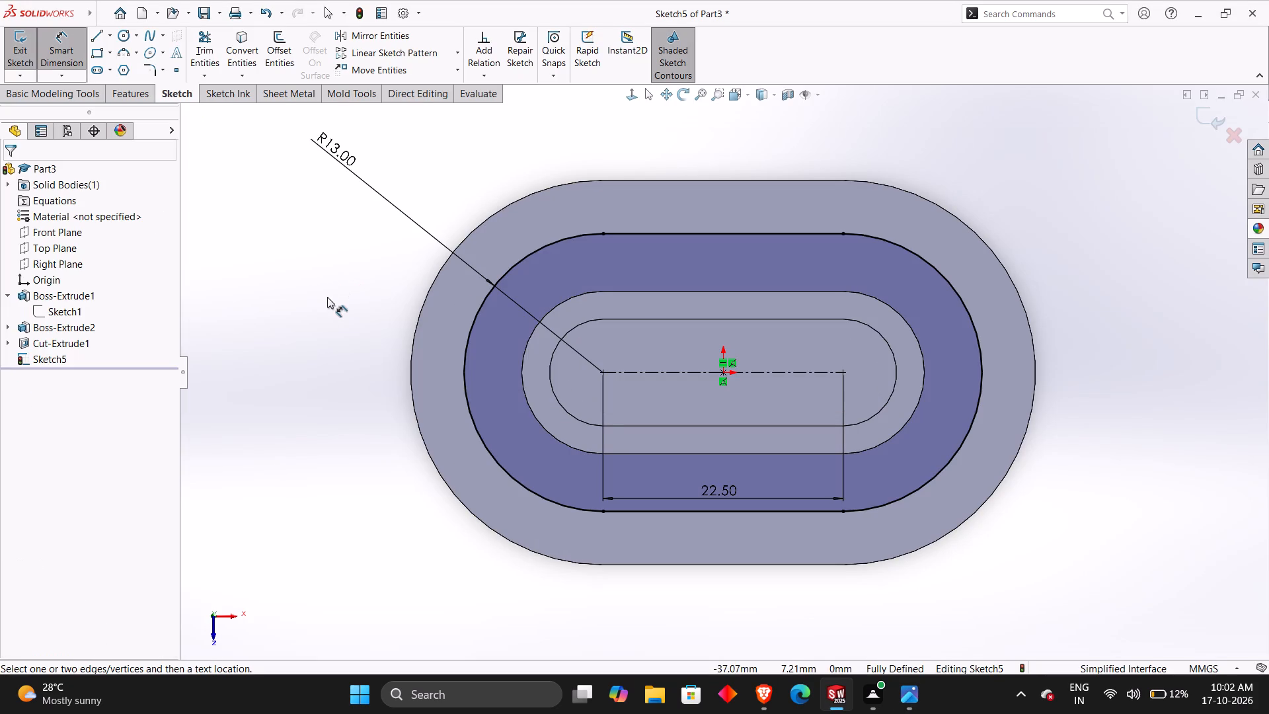
key(Escape)
key(Escape)
key(Escape)
Convert the R13 slot outline to construction geometry.
click(475, 319)
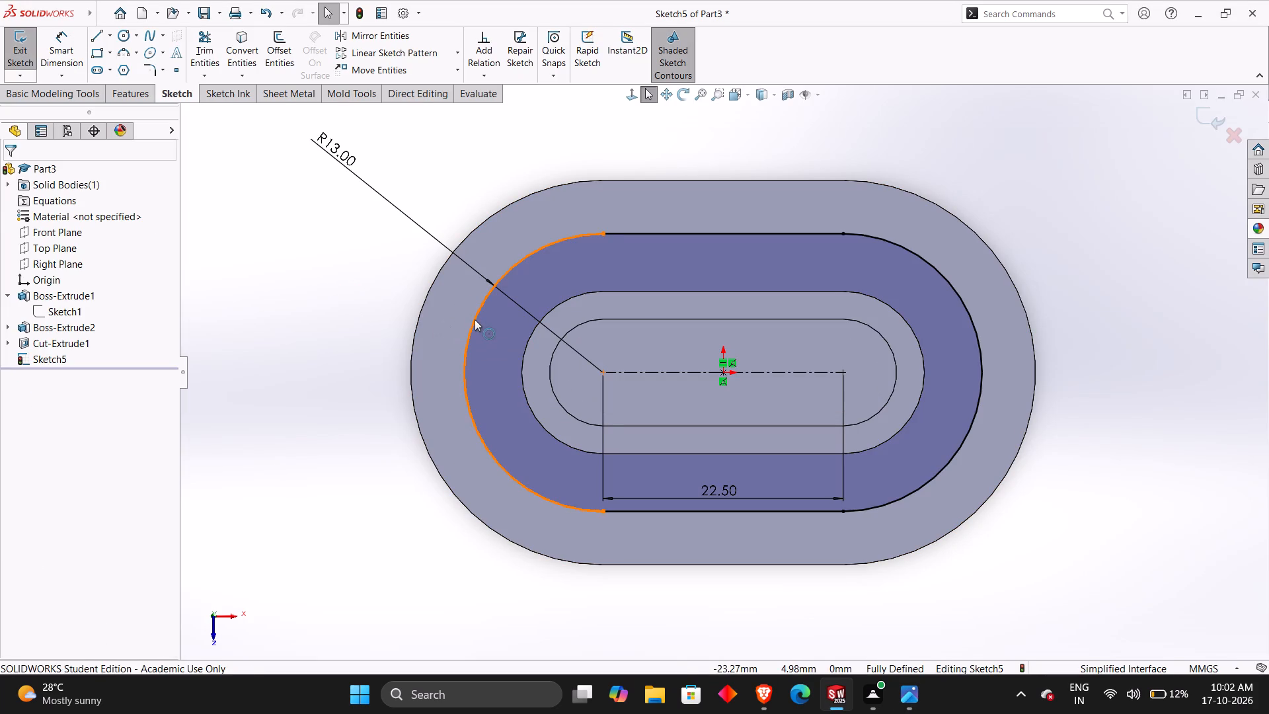
click(537, 283)
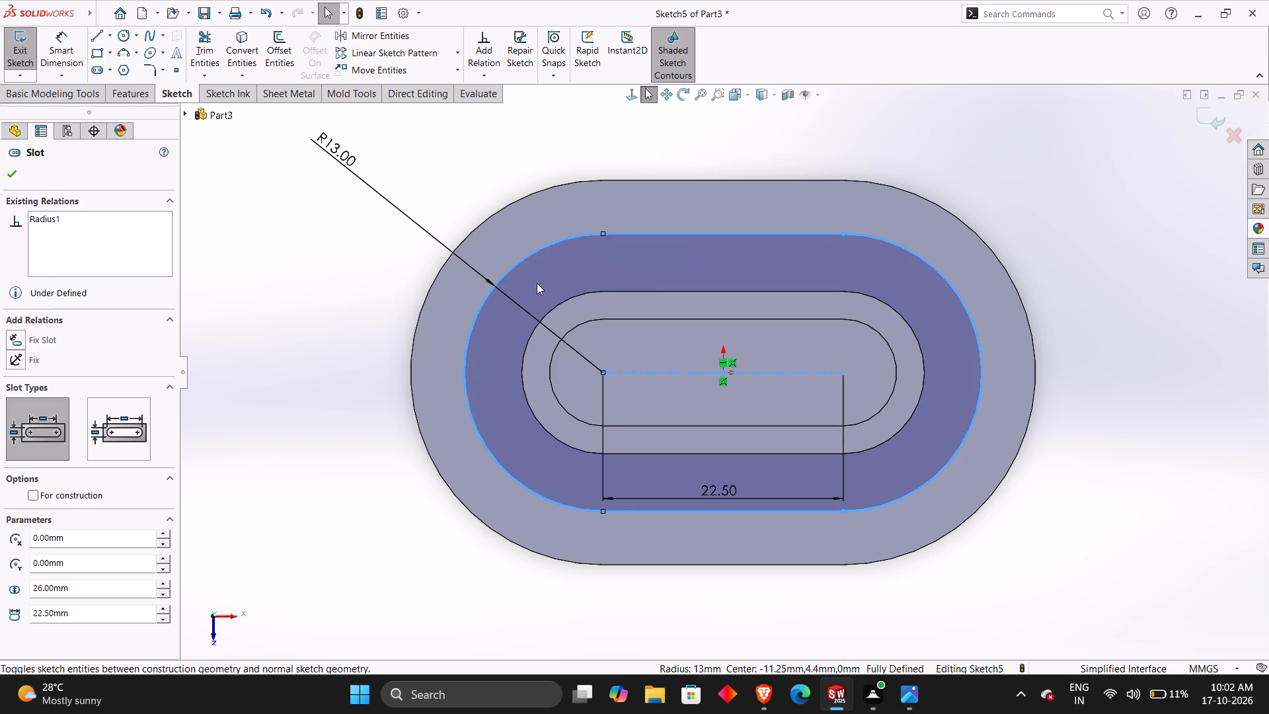
click(342, 335)
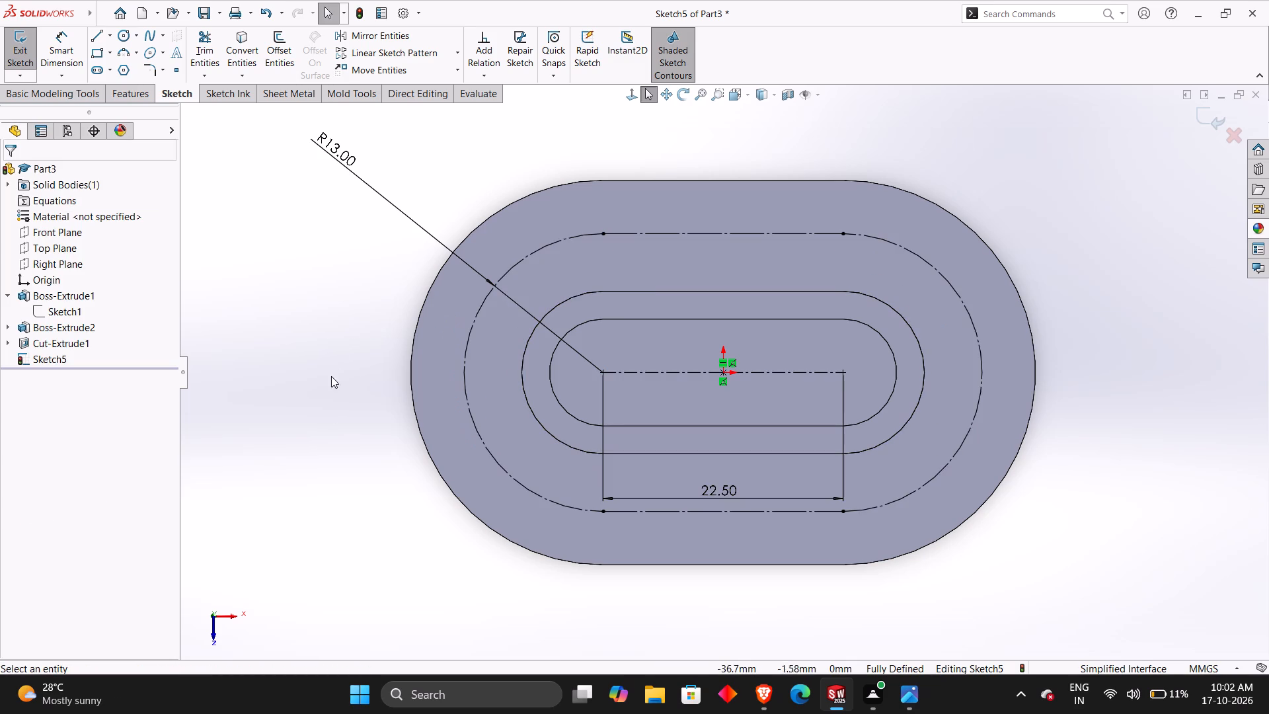
Add a horizontal construction centerline of infinite length through the origin.
click(110, 39)
click(111, 65)
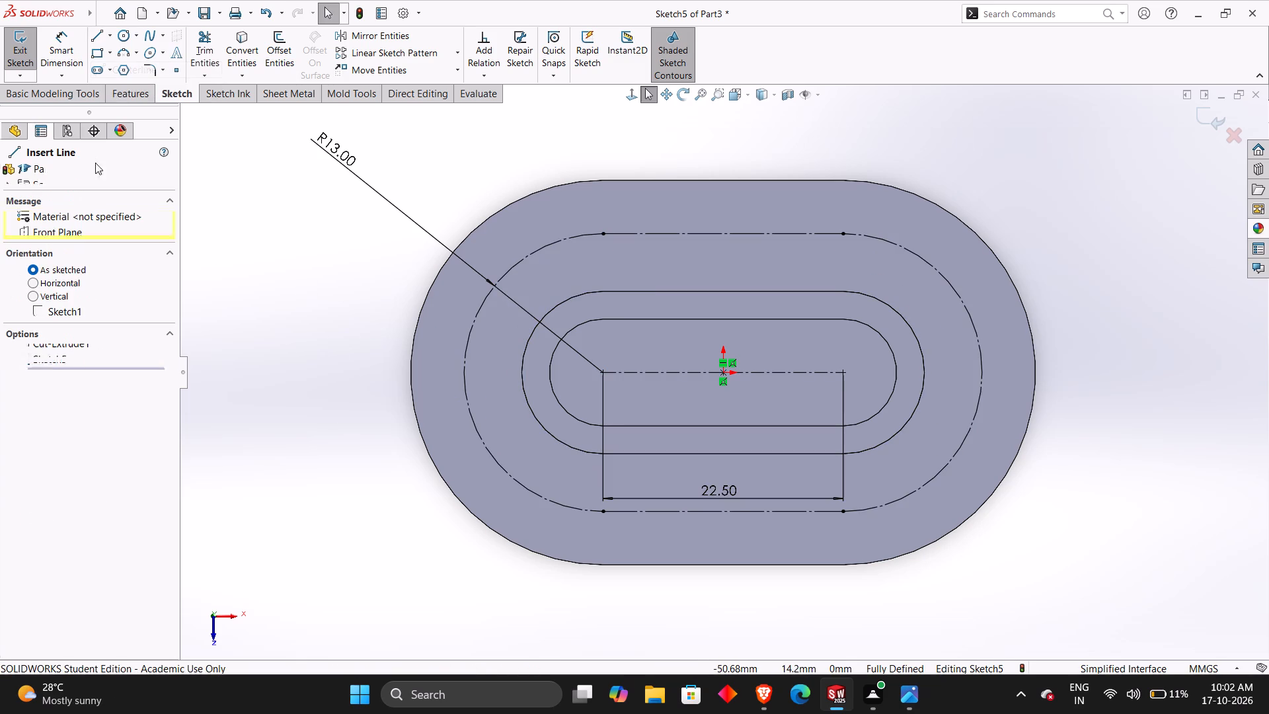
click(63, 283)
click(48, 370)
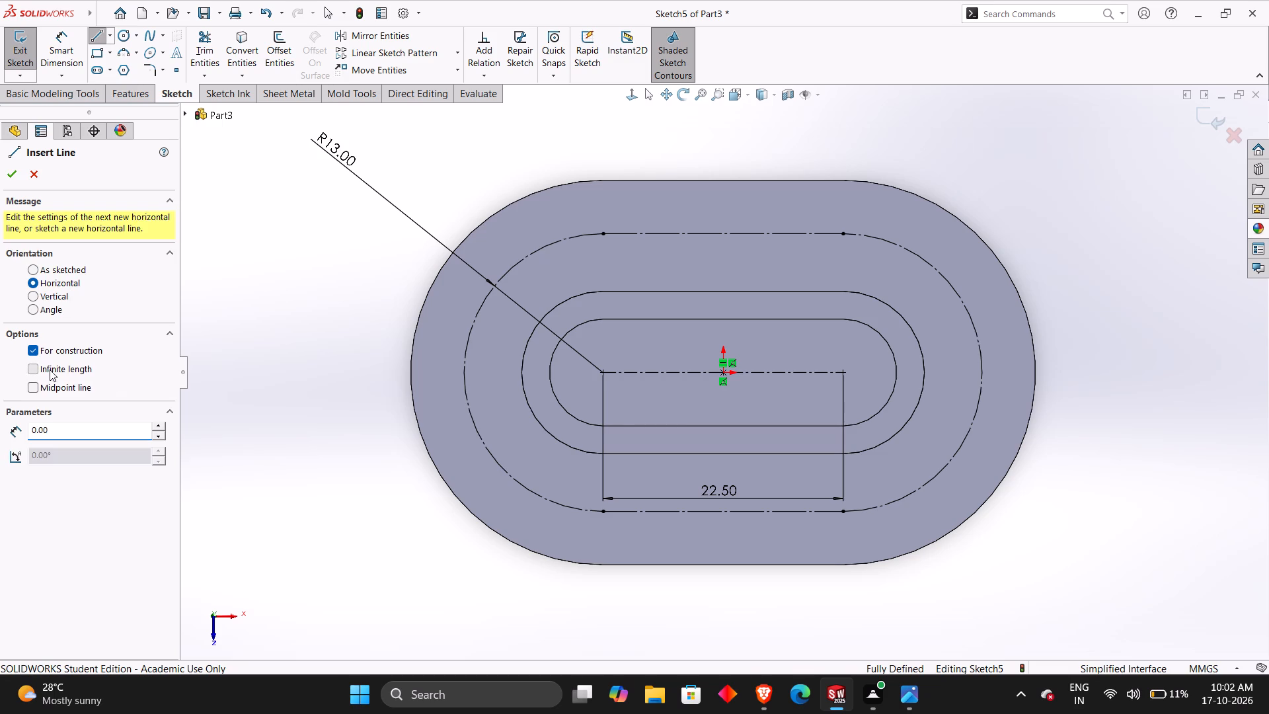
click(724, 373)
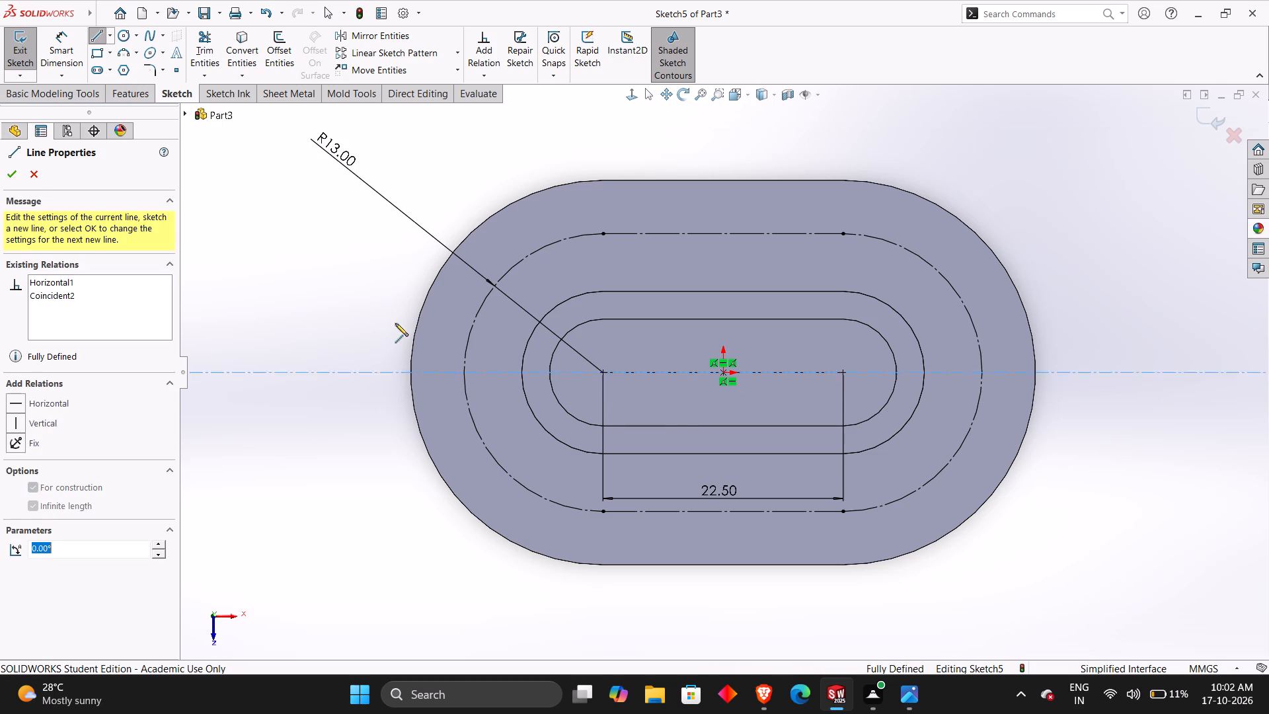
key(Escape)
key(Escape)
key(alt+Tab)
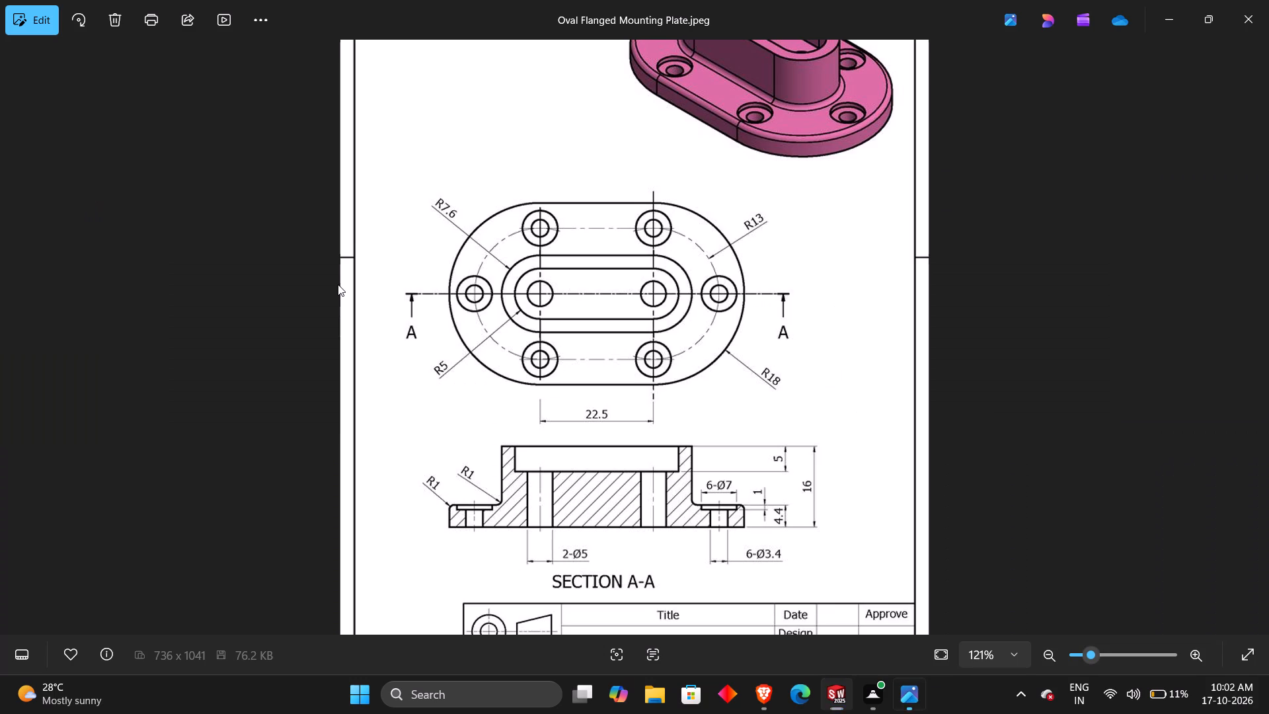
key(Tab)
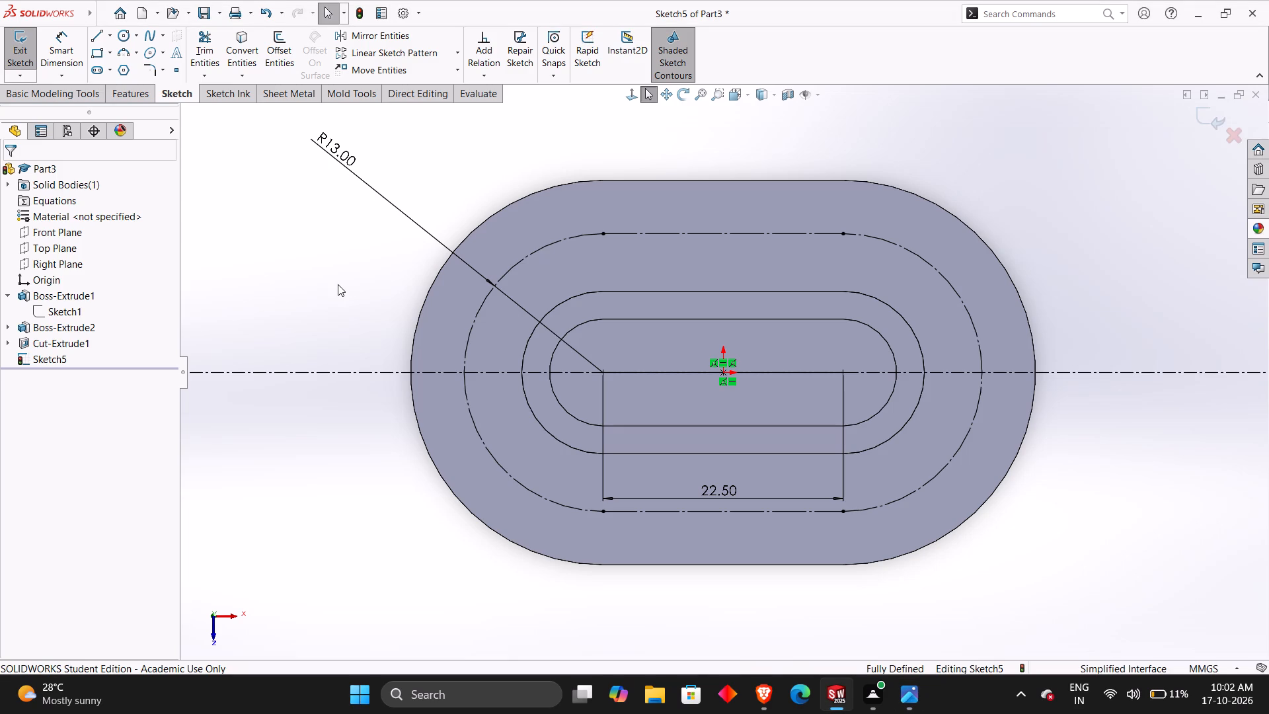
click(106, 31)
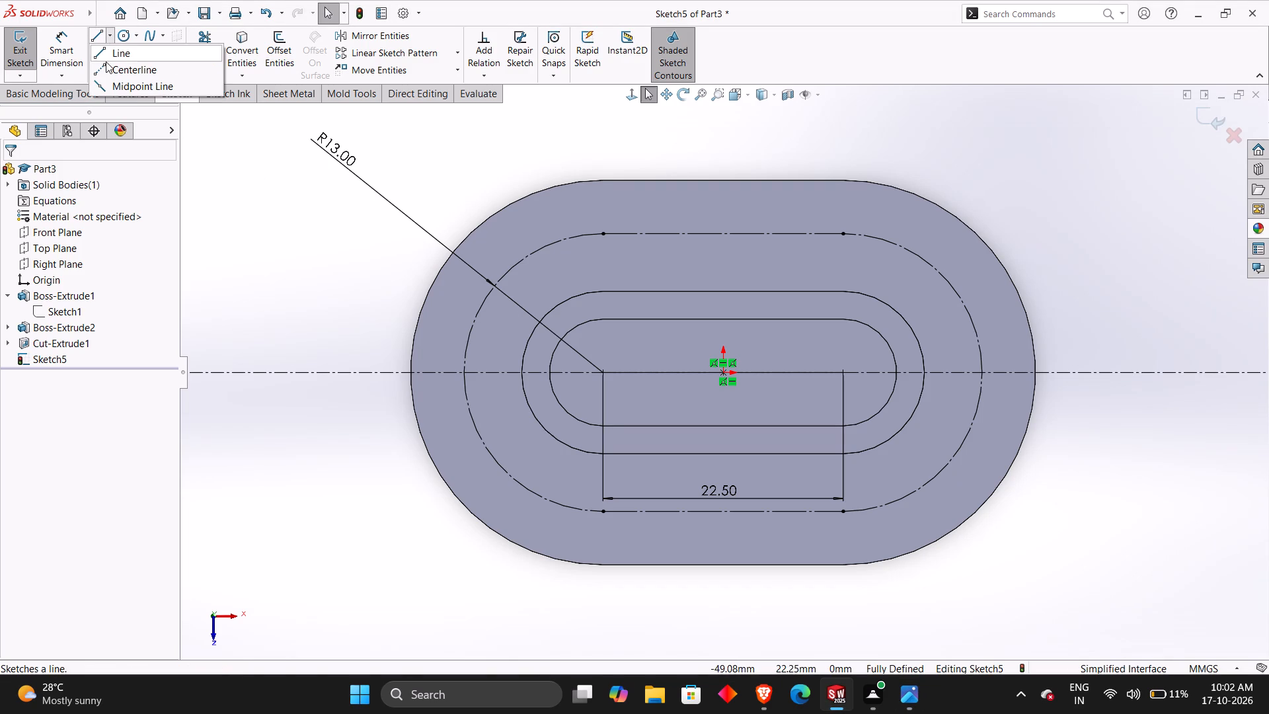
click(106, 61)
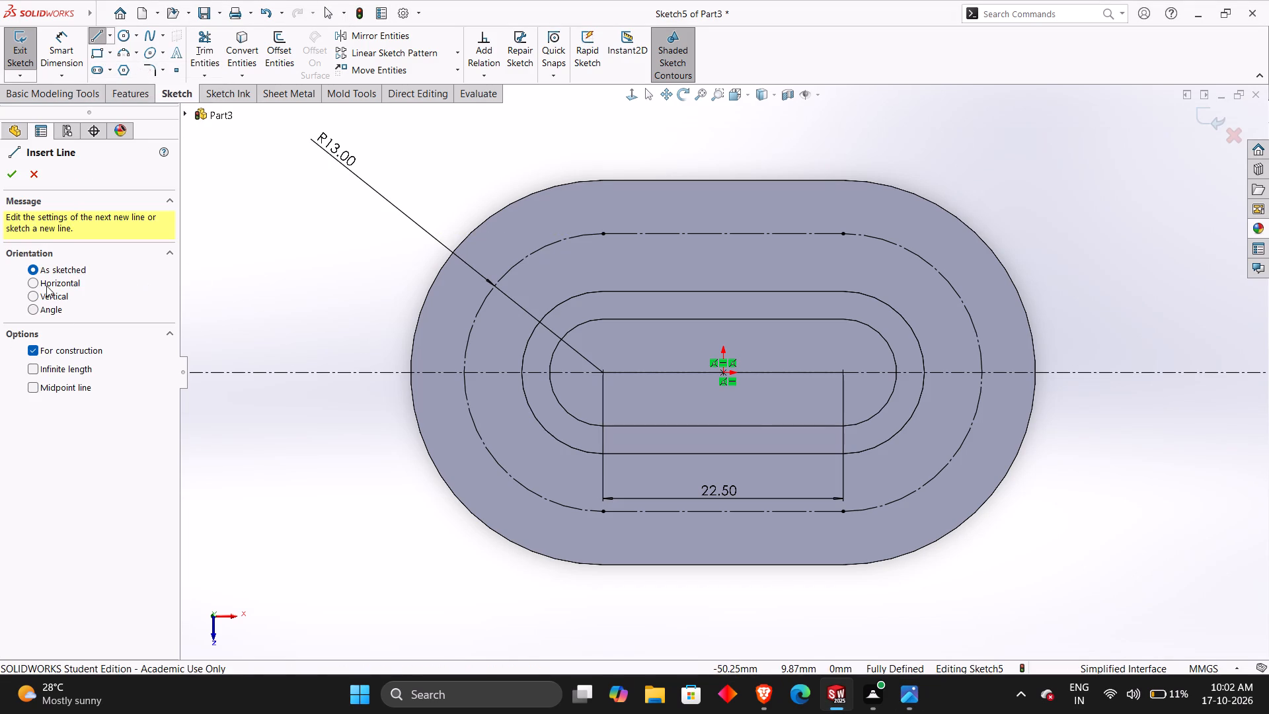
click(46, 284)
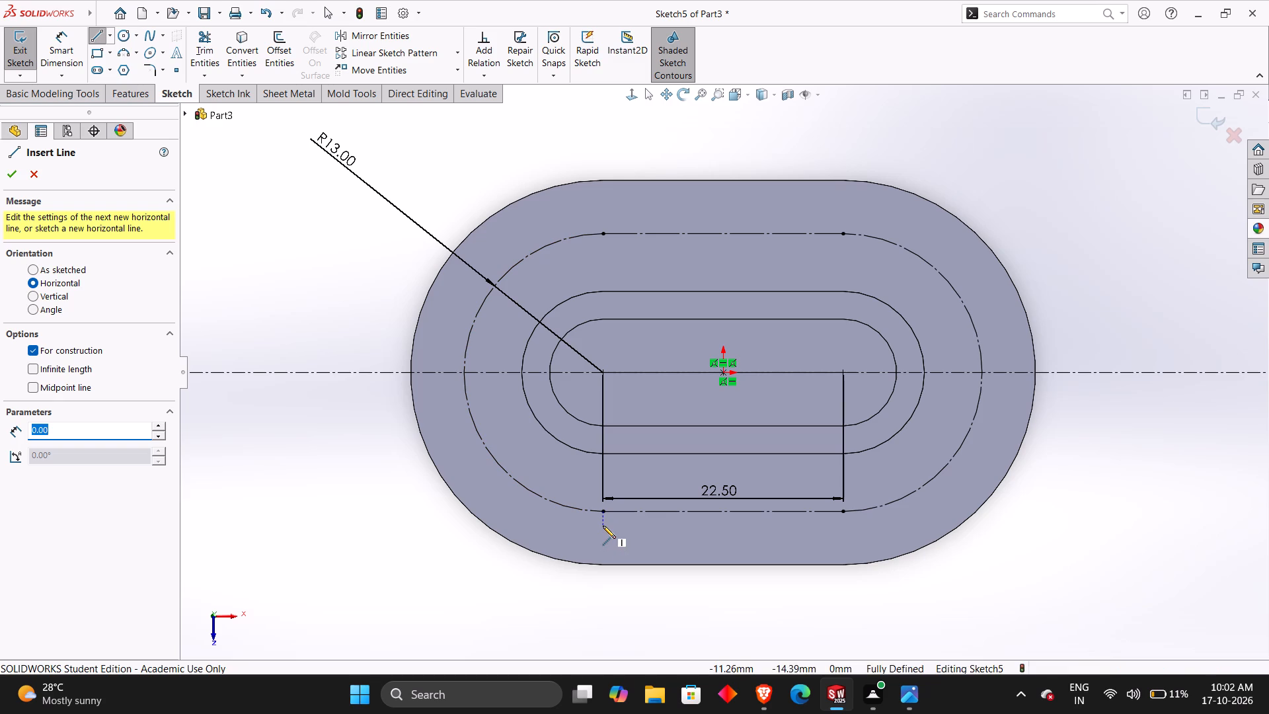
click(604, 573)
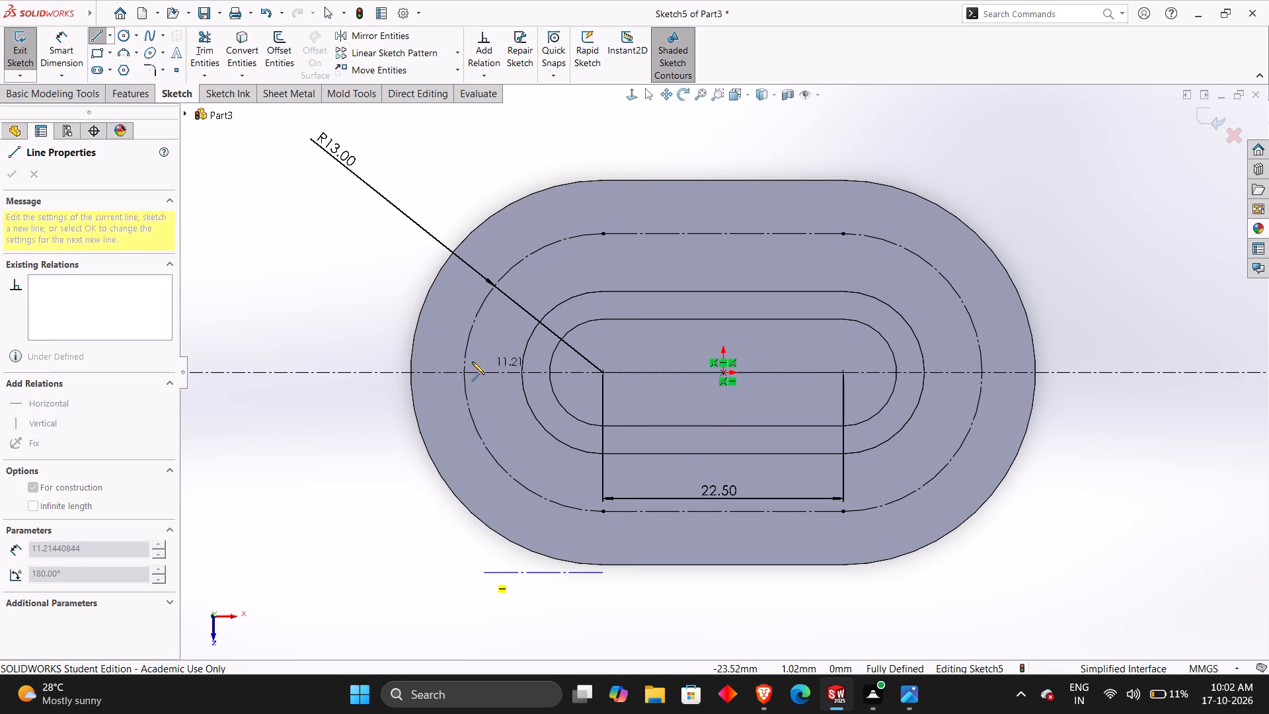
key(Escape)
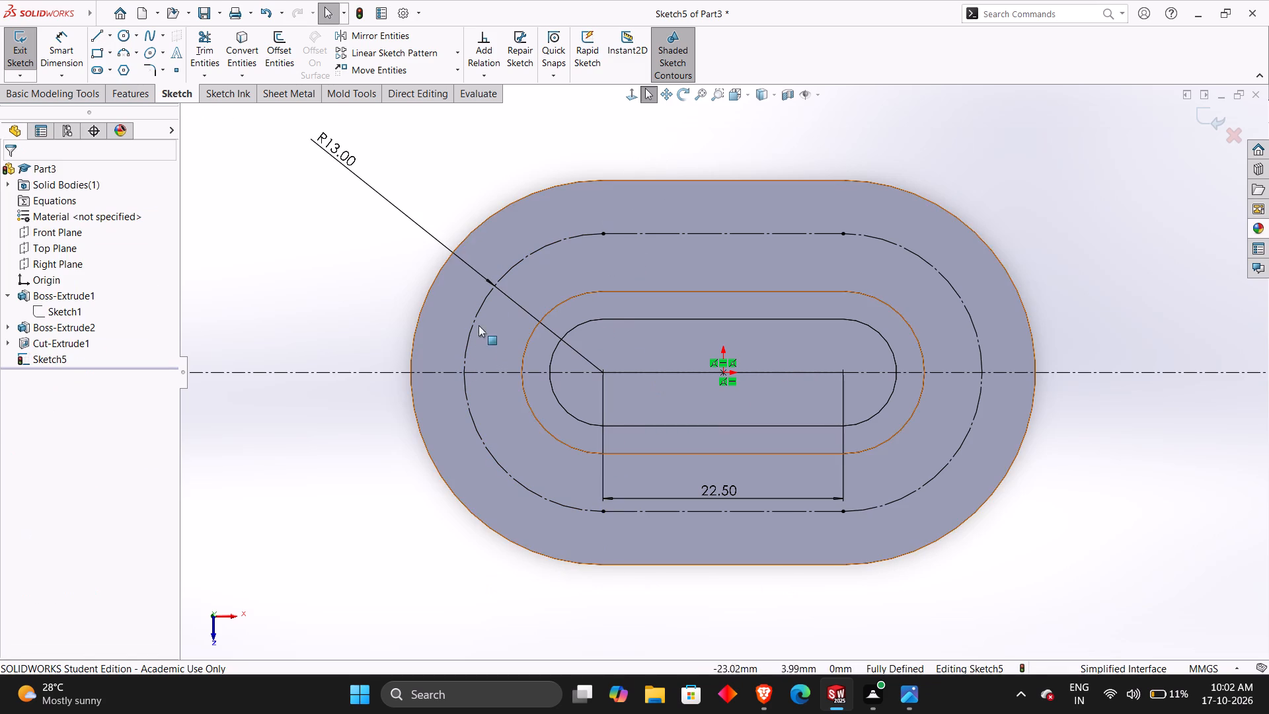
Draw a vertical construction centerline about 40 mm long through the R13 slot's left arc centre, extending beyond both flange edges.
click(110, 40)
click(107, 67)
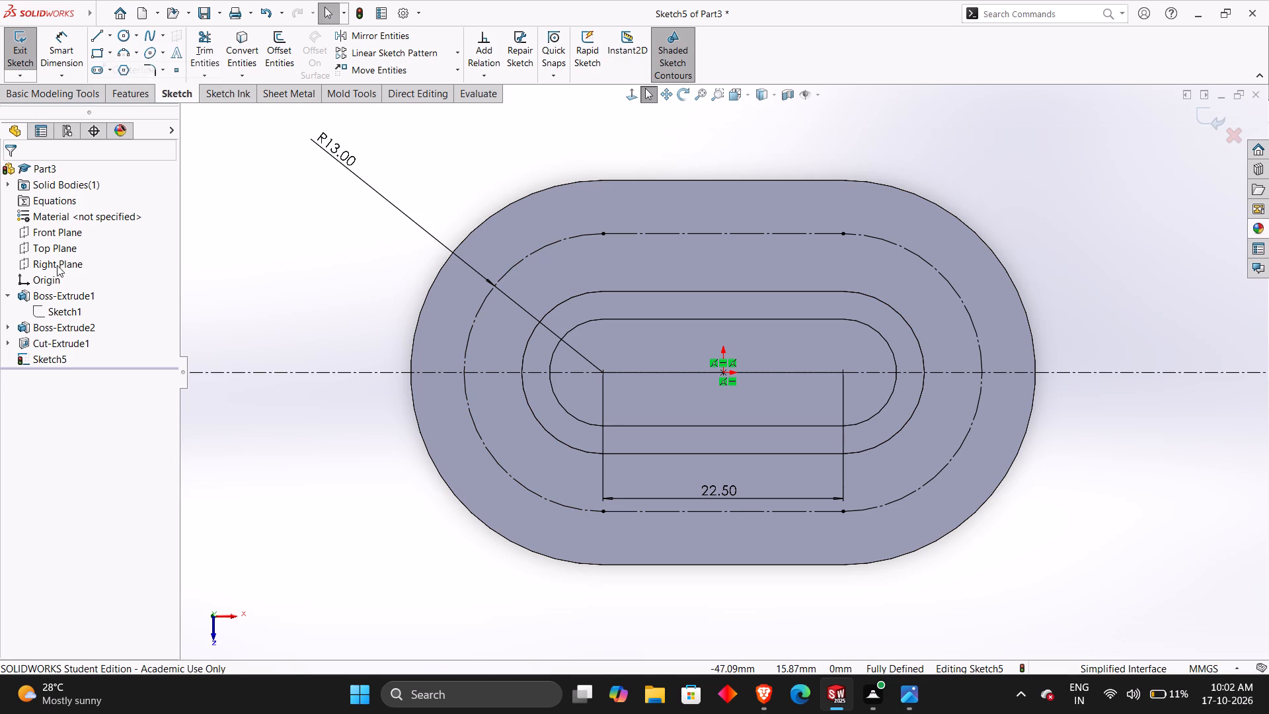
click(54, 290)
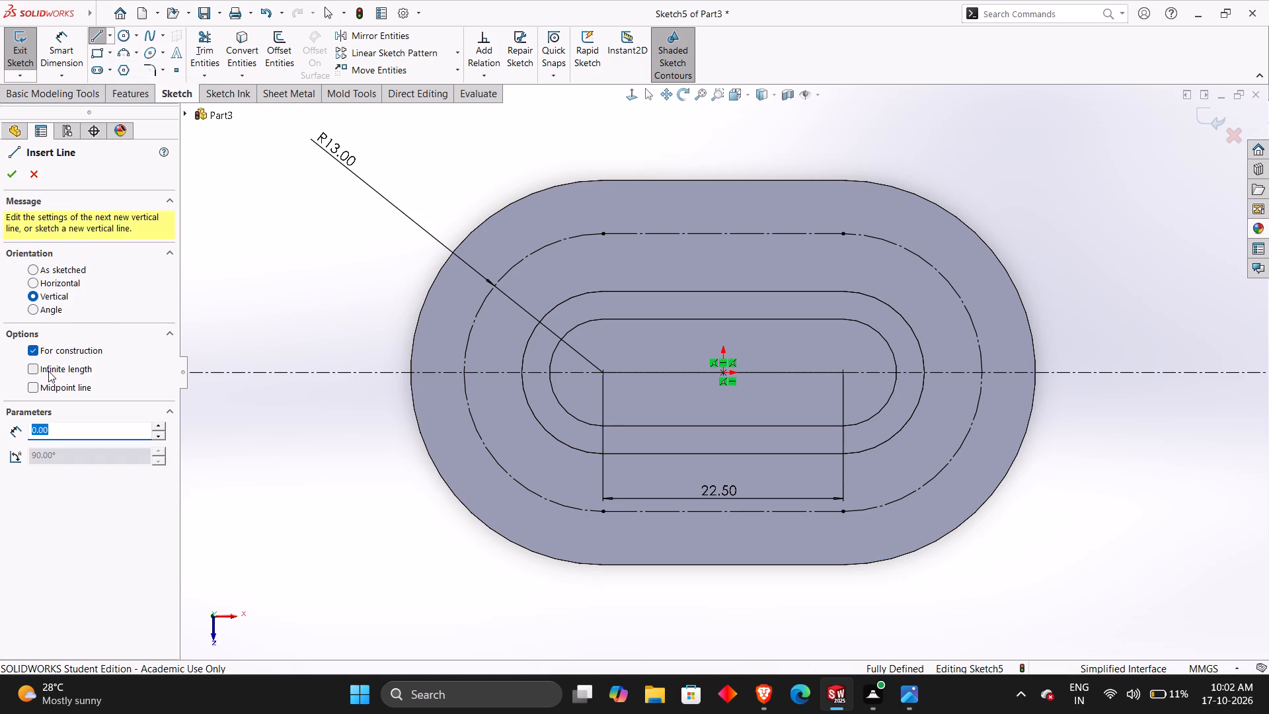
click(603, 159)
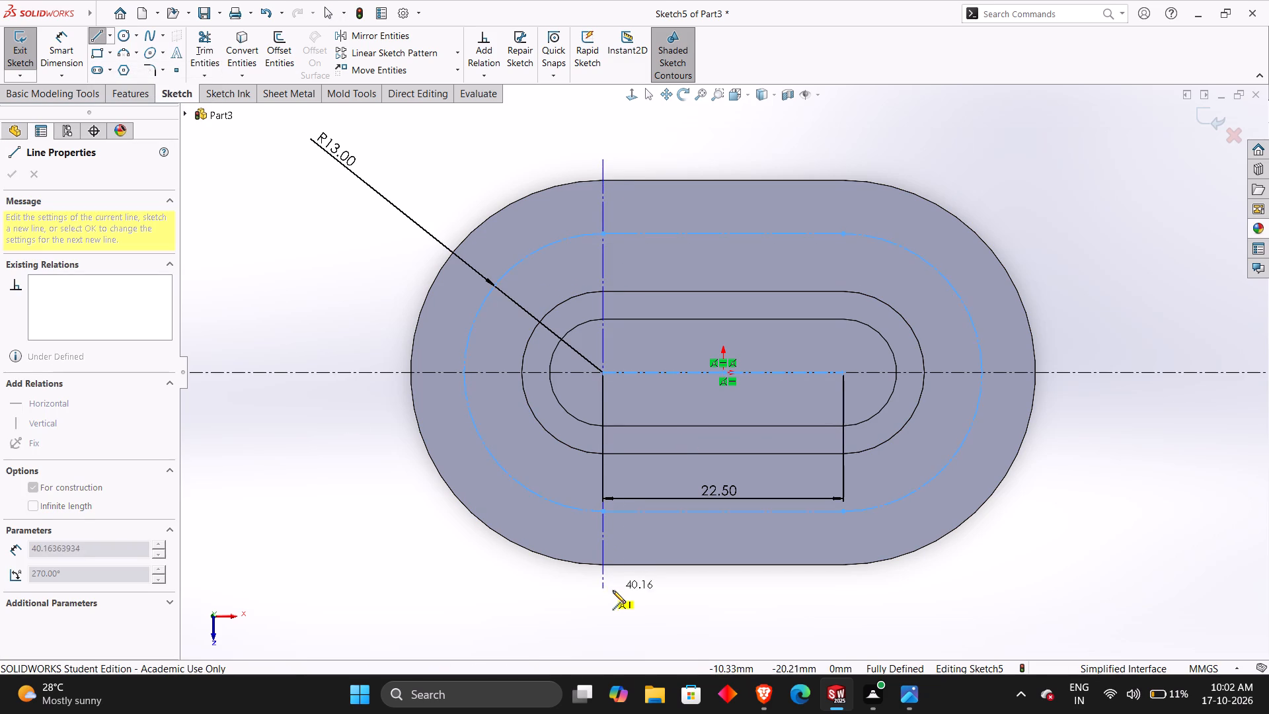
click(612, 592)
key(Escape)
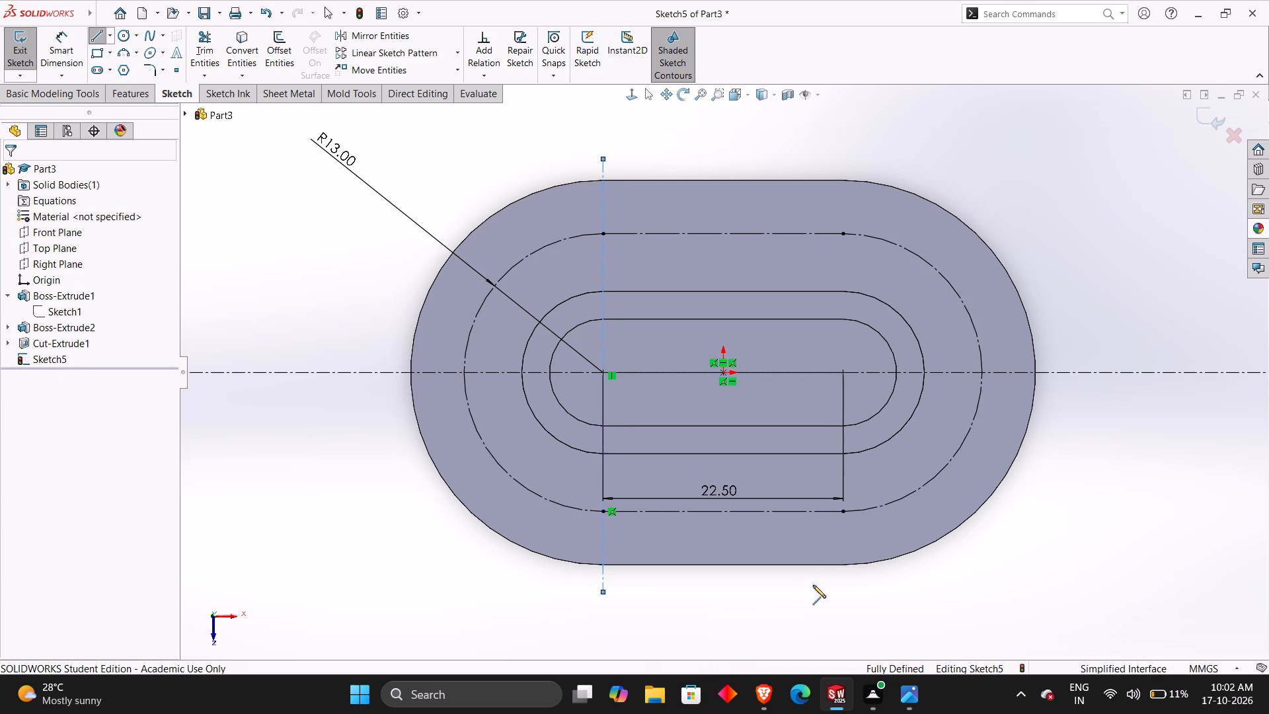
Draw a vertical construction centerline through the R13 slot's right arc centre, extending beyond both flange edges, and end the line command.
click(112, 34)
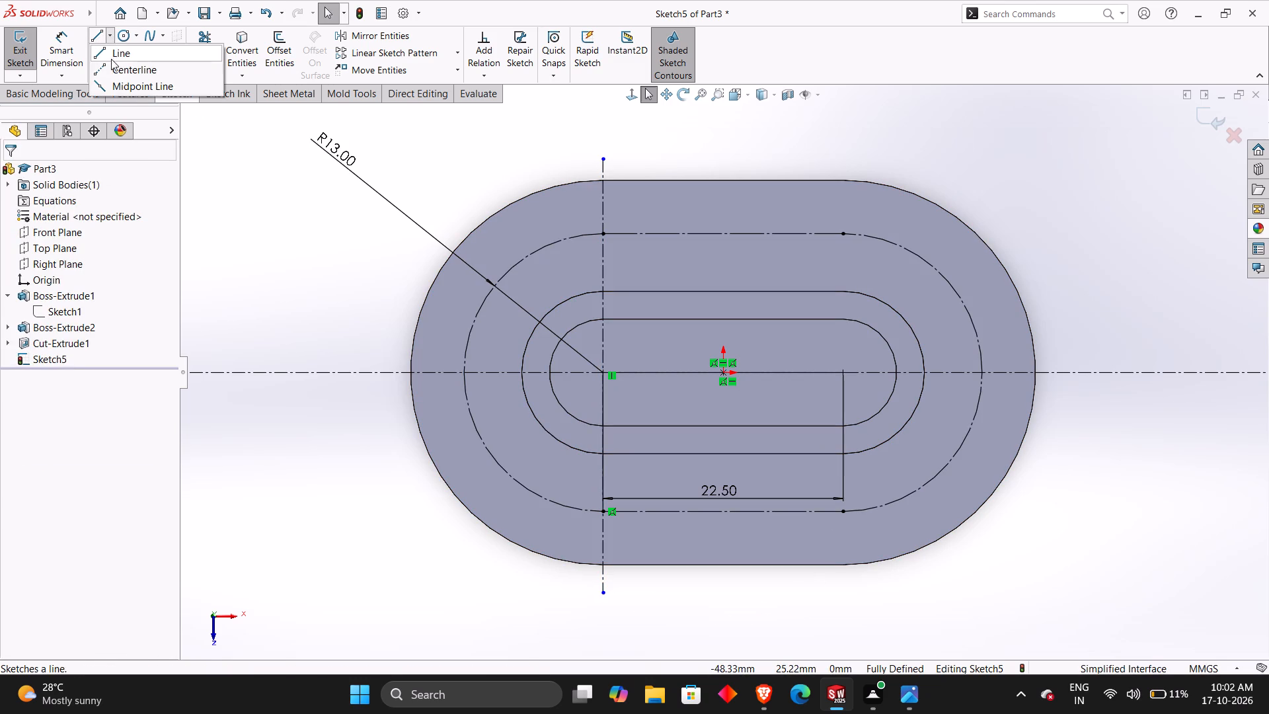
click(111, 67)
click(44, 299)
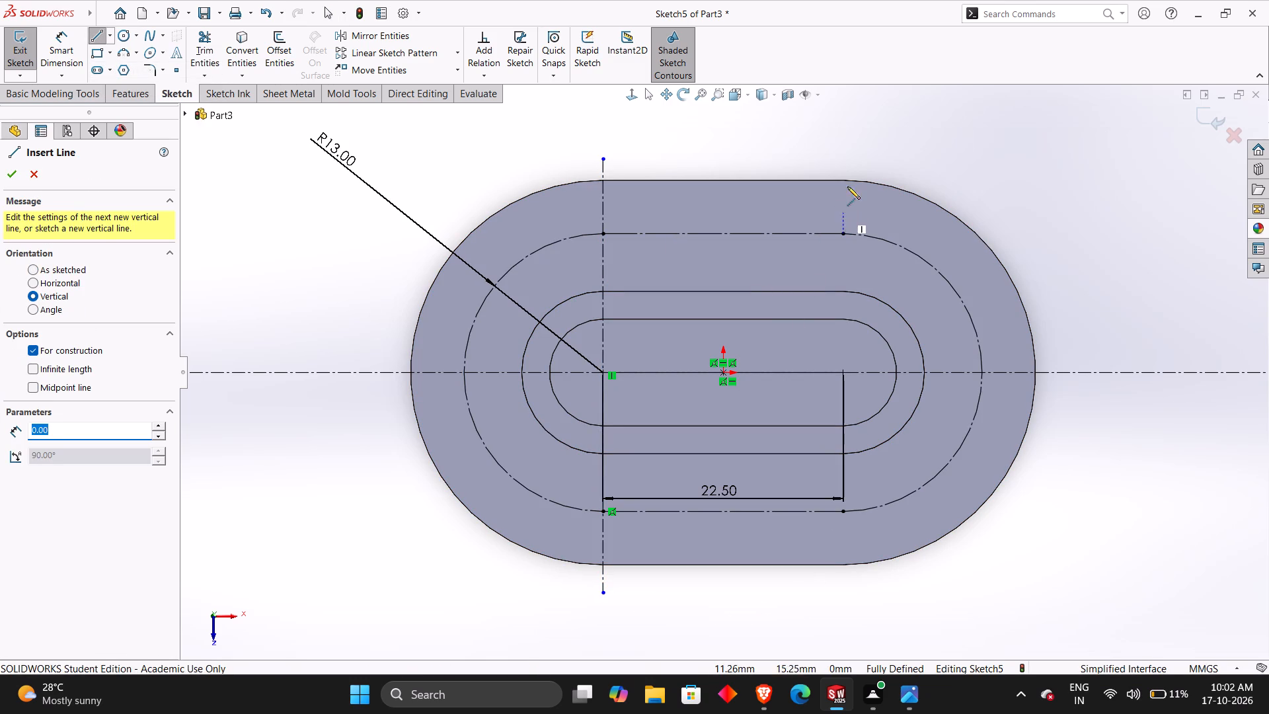
click(843, 151)
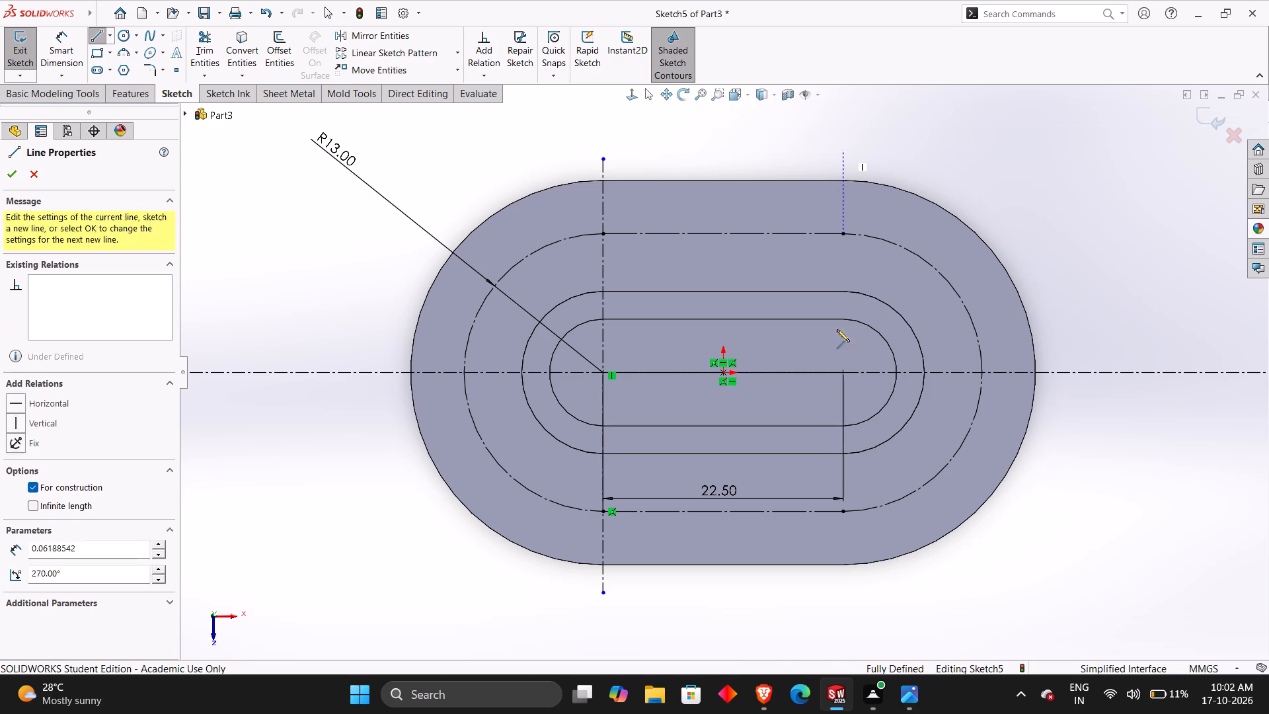
click(843, 608)
key(Escape)
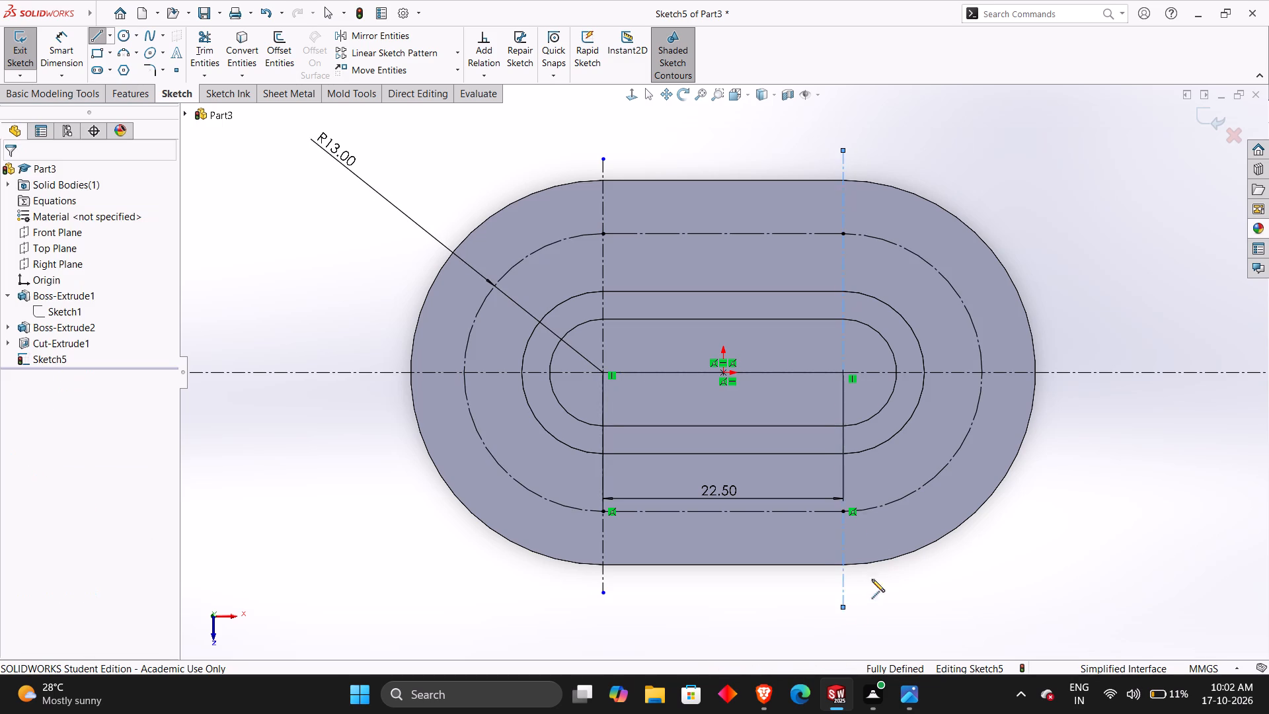
key(Escape)
key(Escape)
key(Escape)
key(Escape)
key(Escape)
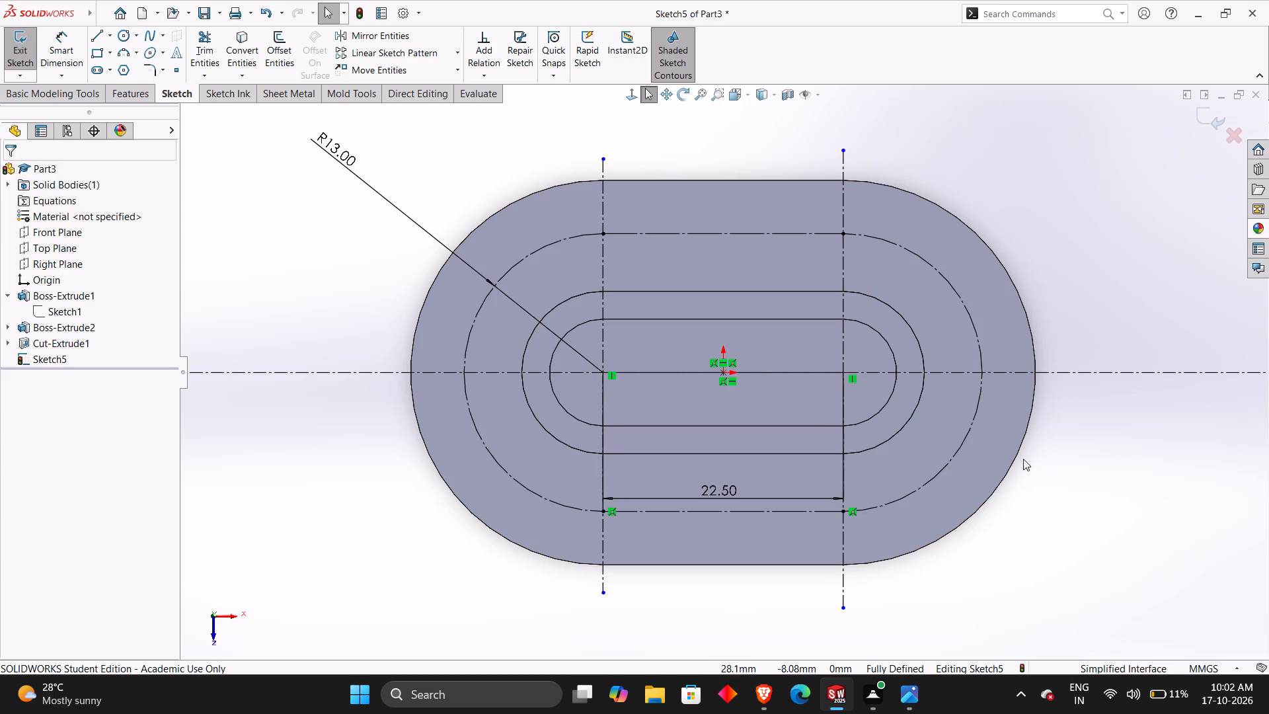
Check the hole layout in the reference drawing and sketch a circle about 5.3 mm across at the R13 slot's upper-left tangent point.
key(alt+Tab)
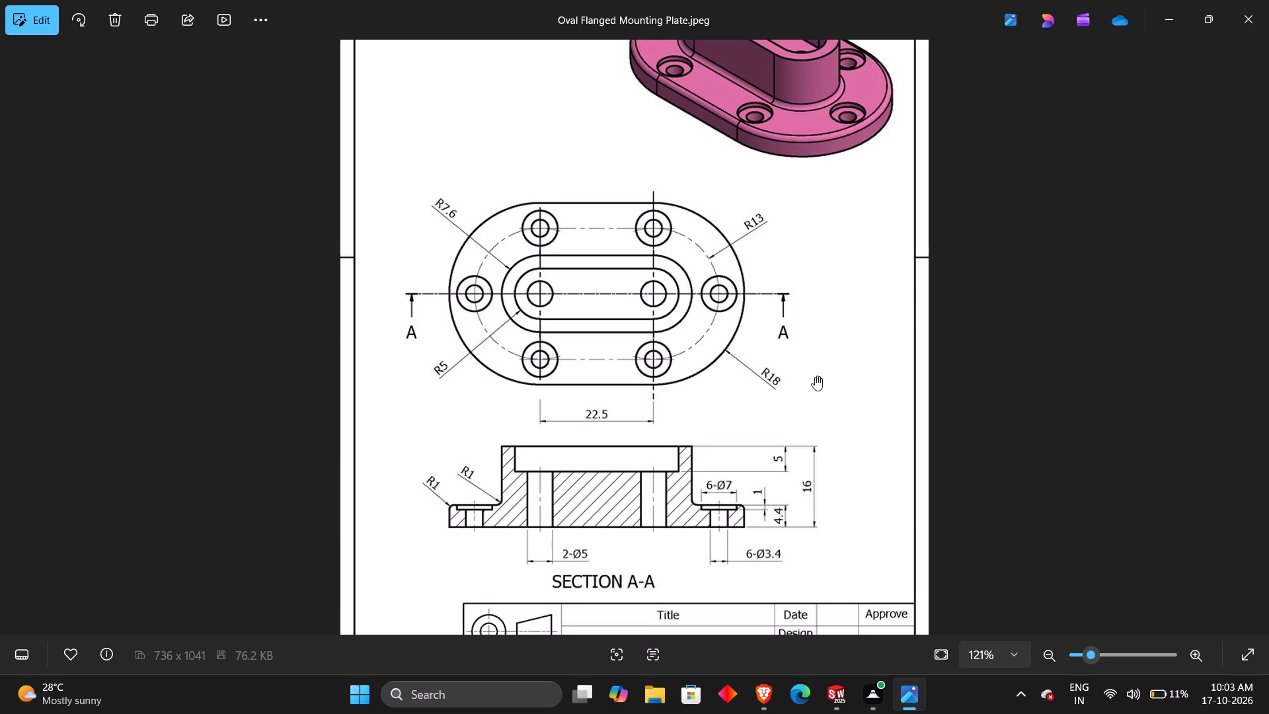
key(alt+Tab)
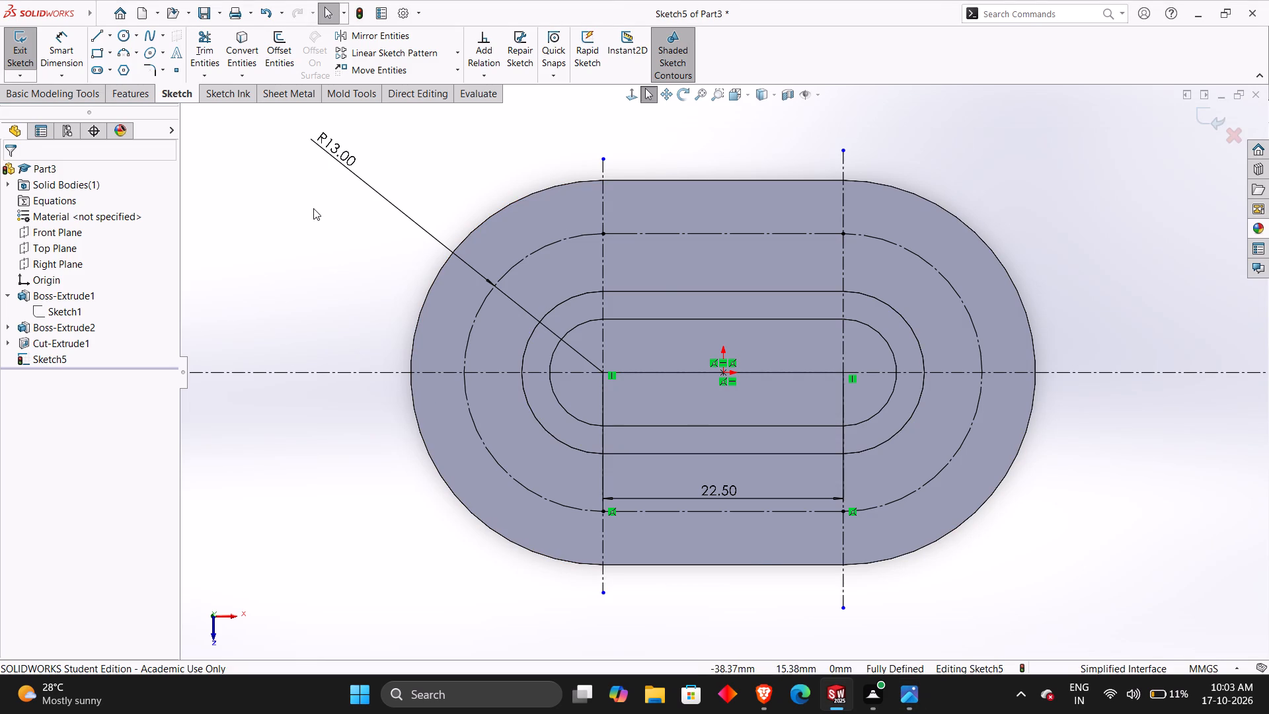
key(alt+Tab)
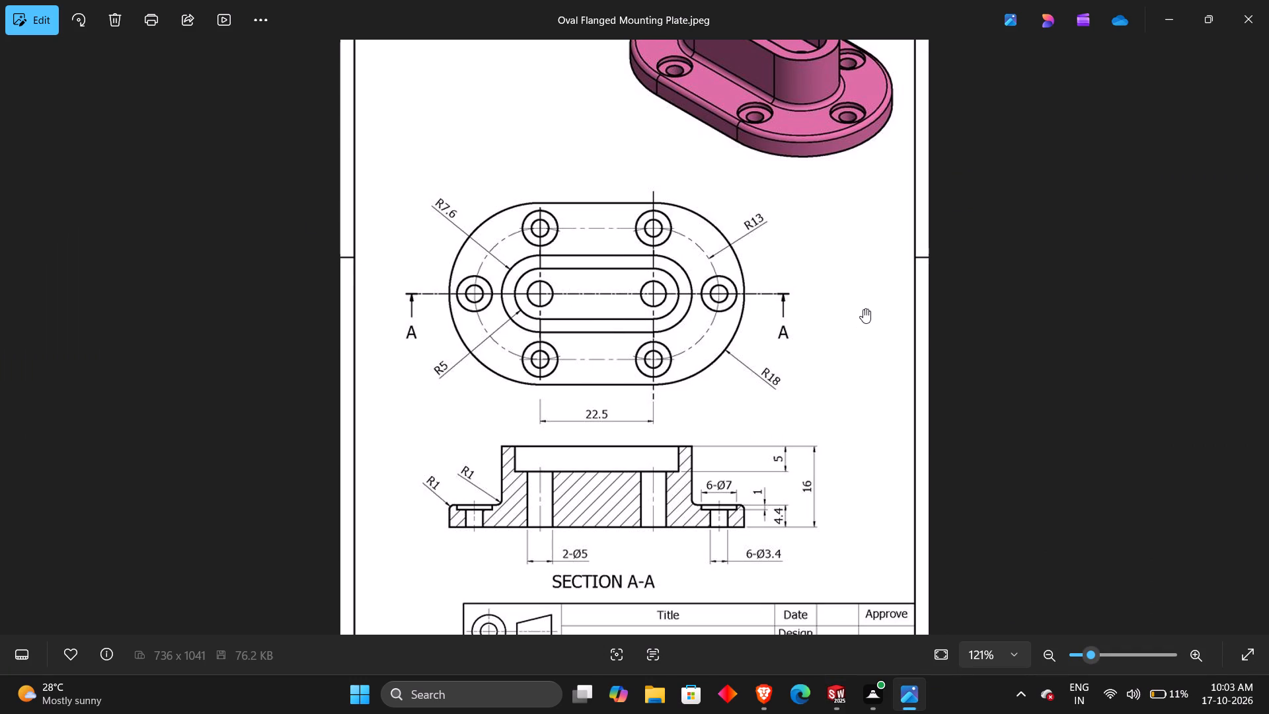
key(alt+Tab)
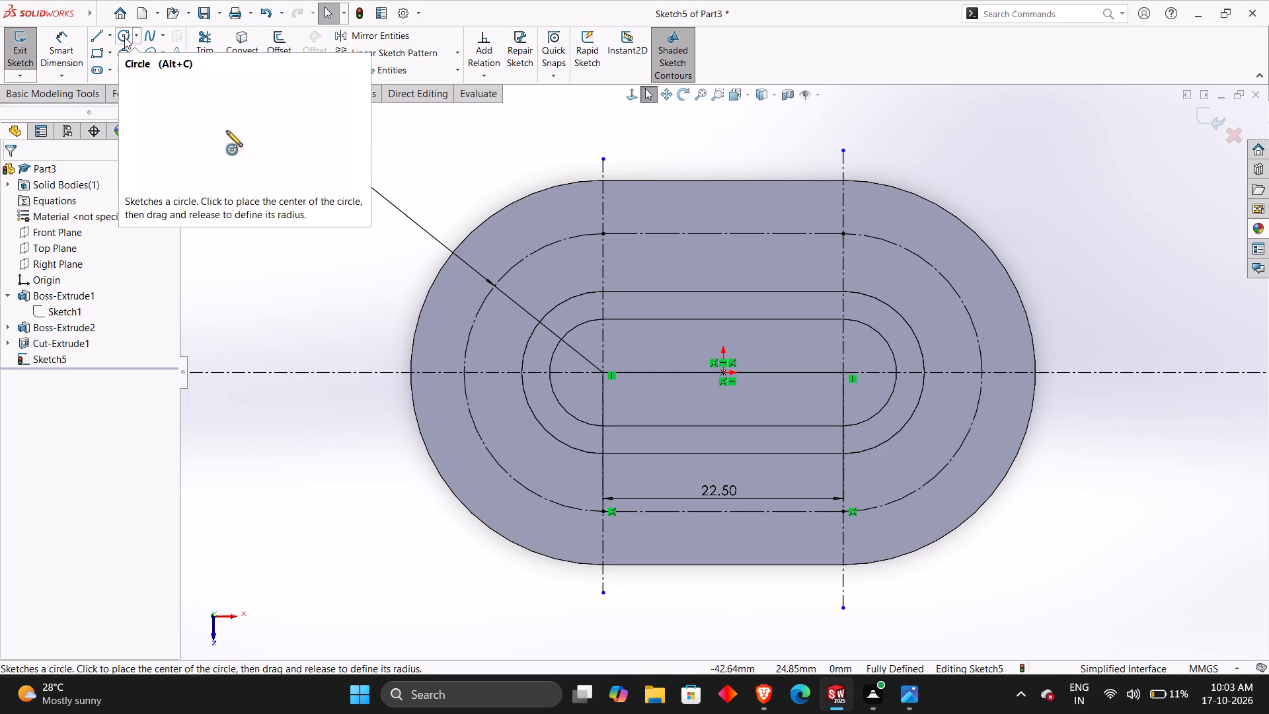
click(124, 37)
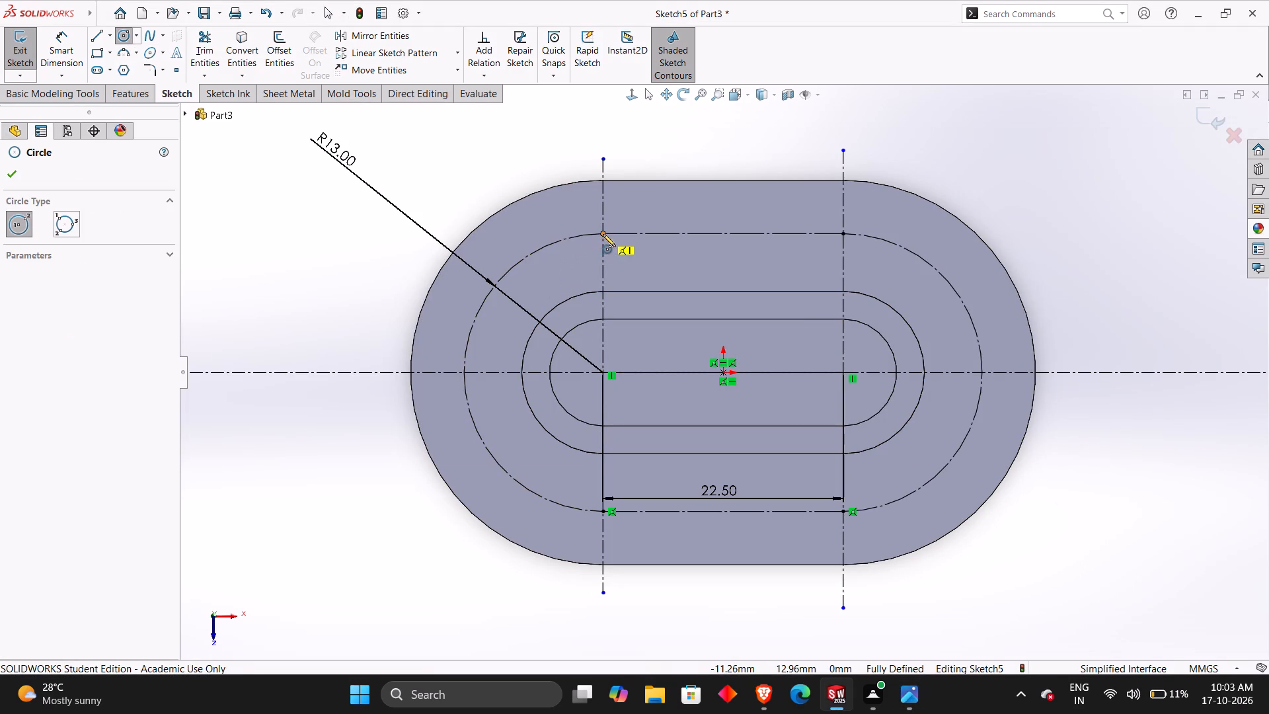
click(603, 234)
click(586, 256)
Dimension the new circle's diameter as 7 mm, placing the dimension outside the flange at its upper left.
right_drag(348, 323, 325, 187)
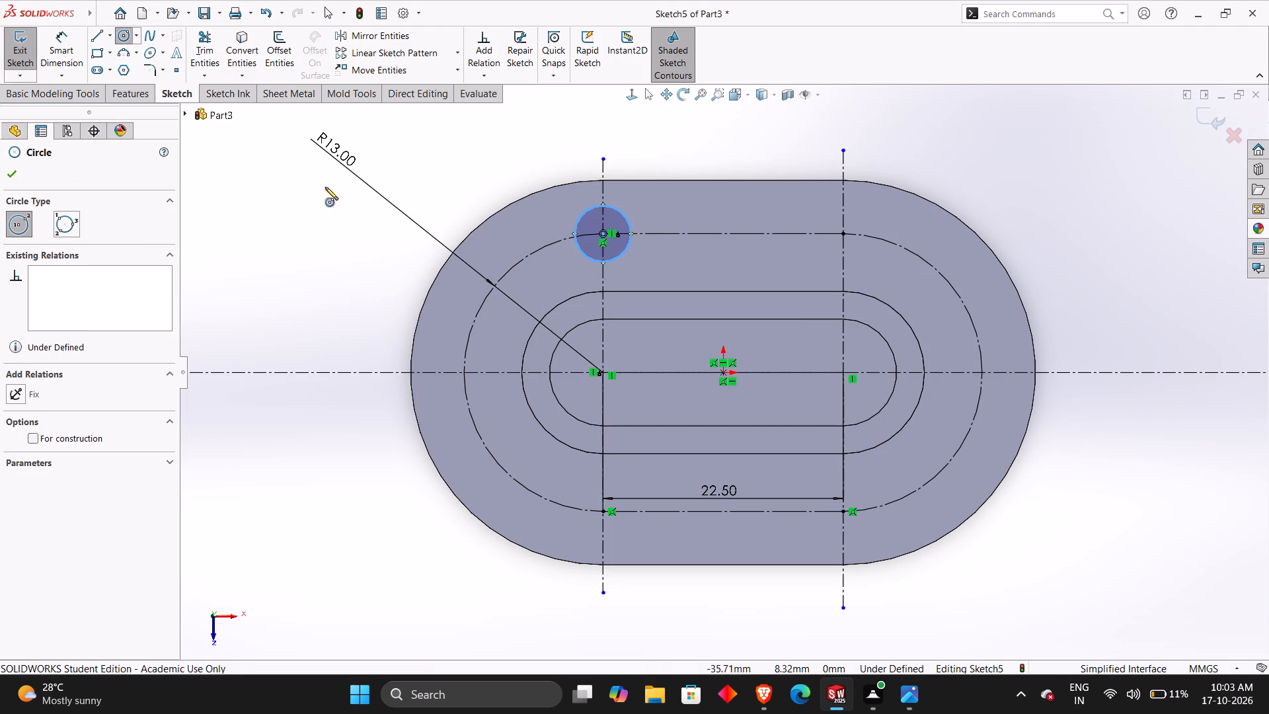
right_drag(325, 187, 322, 168)
click(588, 213)
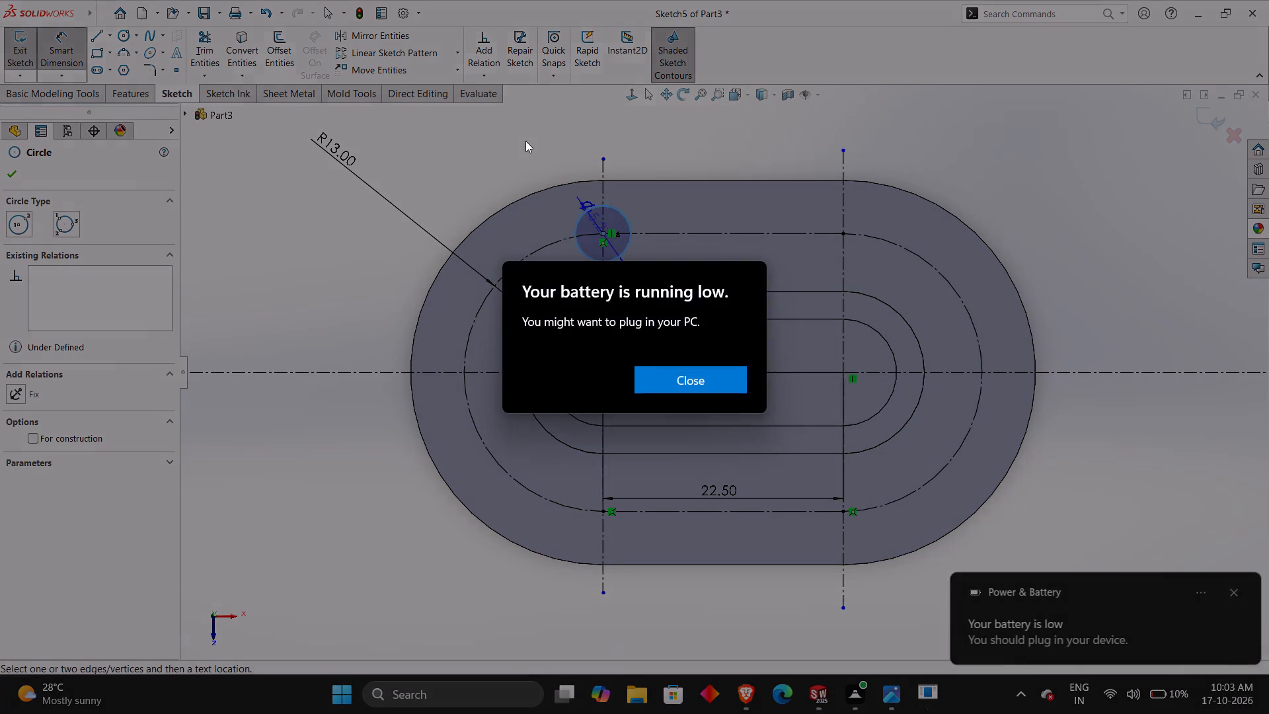
click(690, 372)
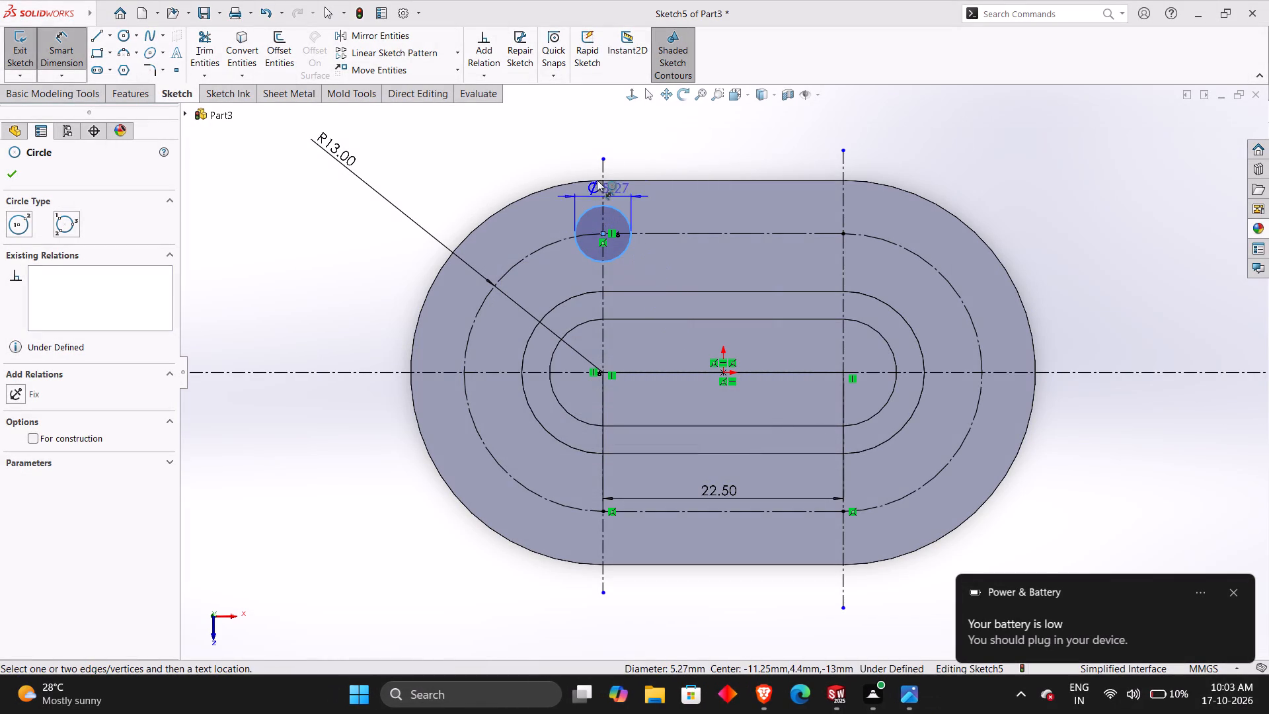
click(541, 163)
key(7)
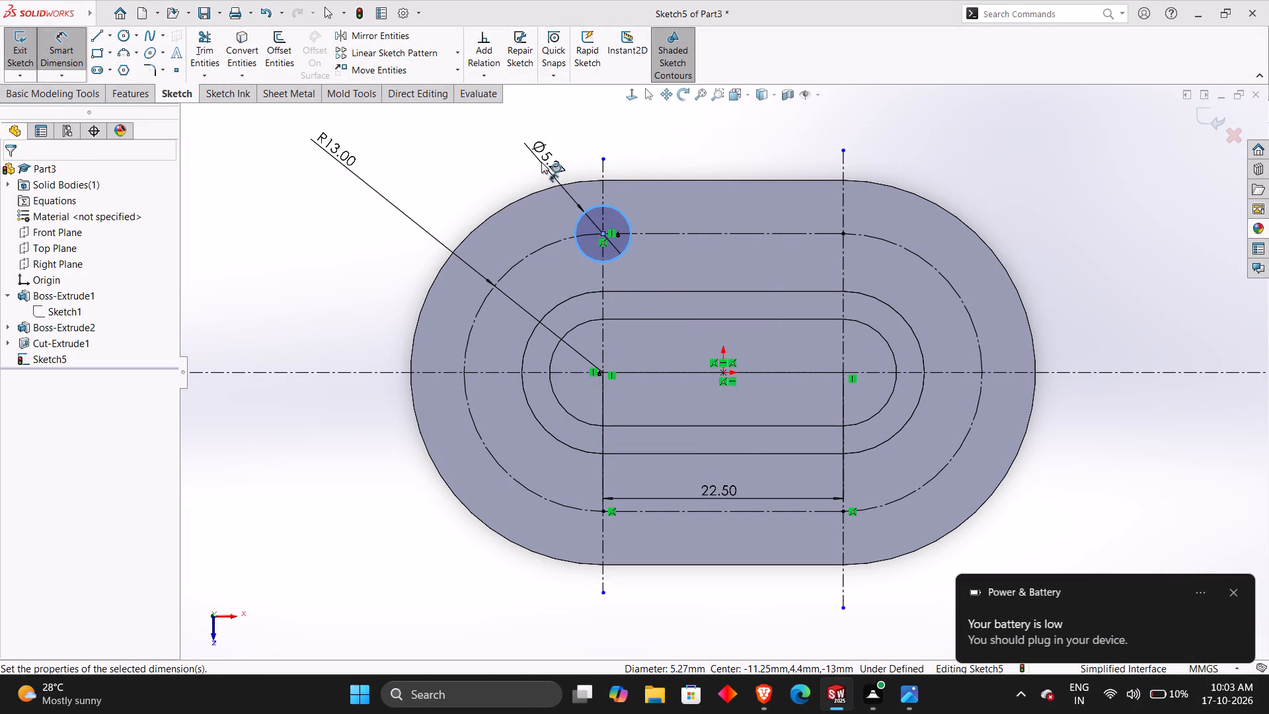
key(Return)
click(315, 312)
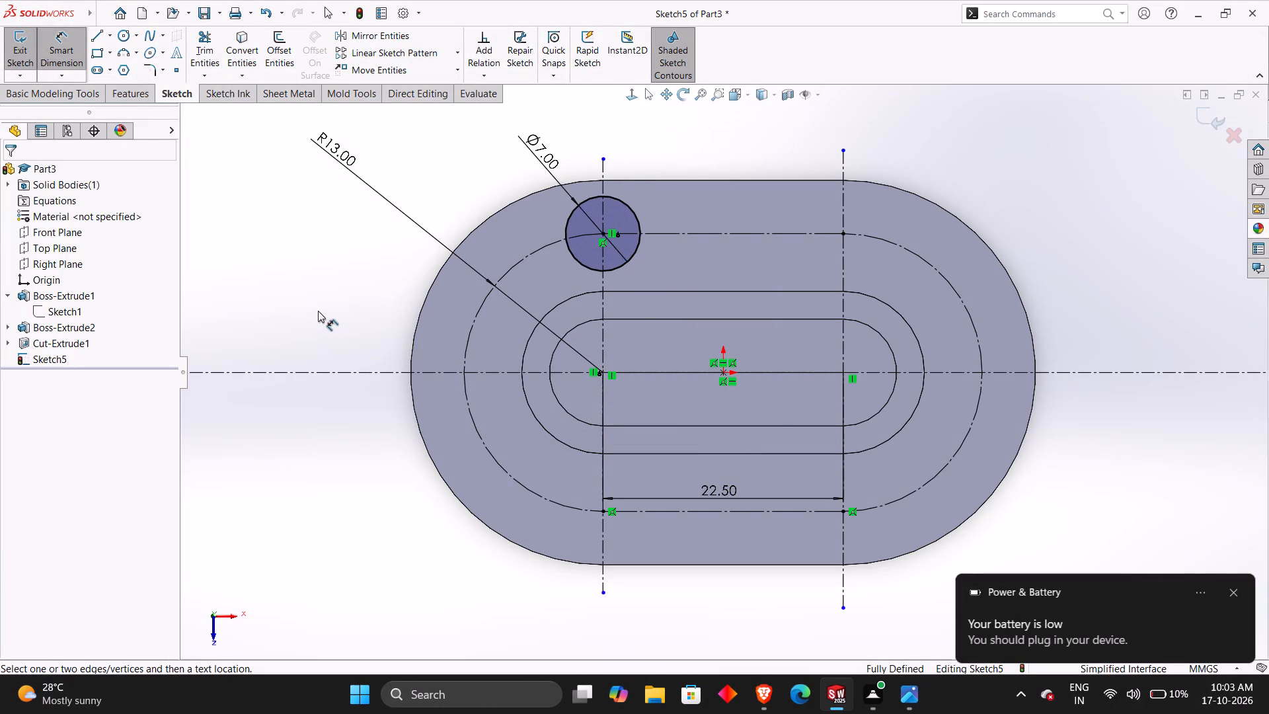
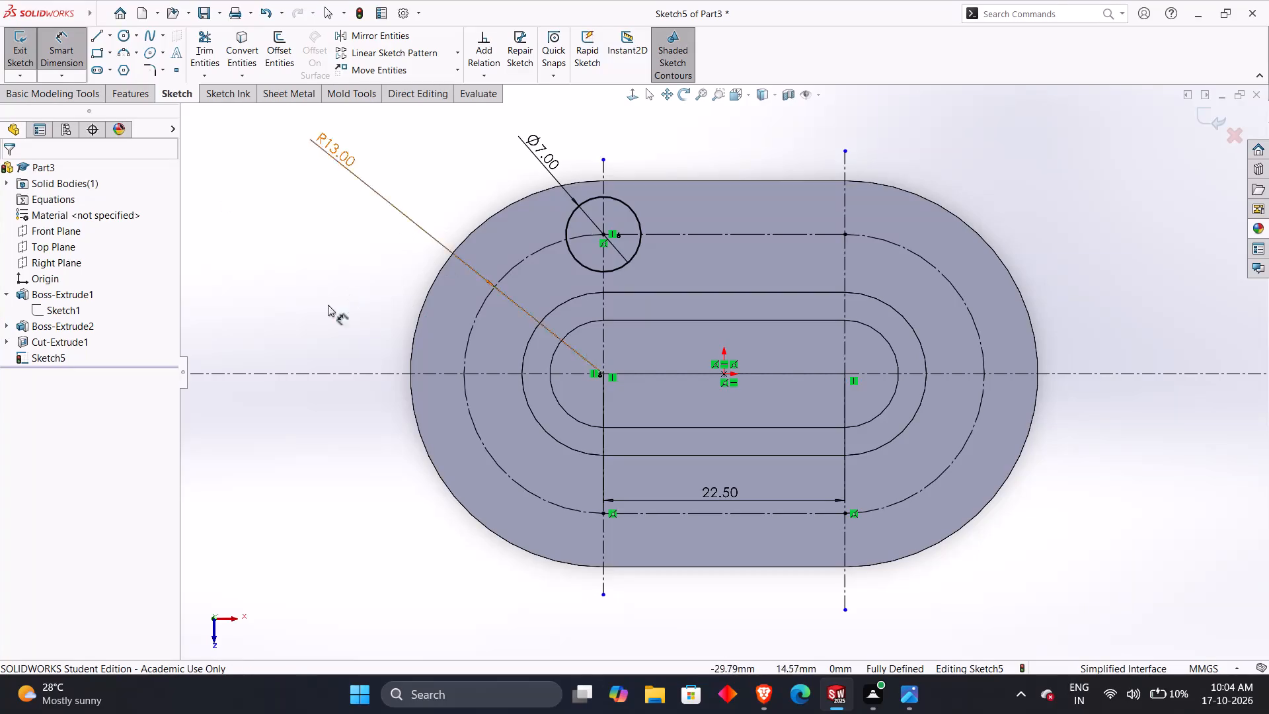
End the Smart Dimension command and clear the selection.
click(226, 309)
key(Escape)
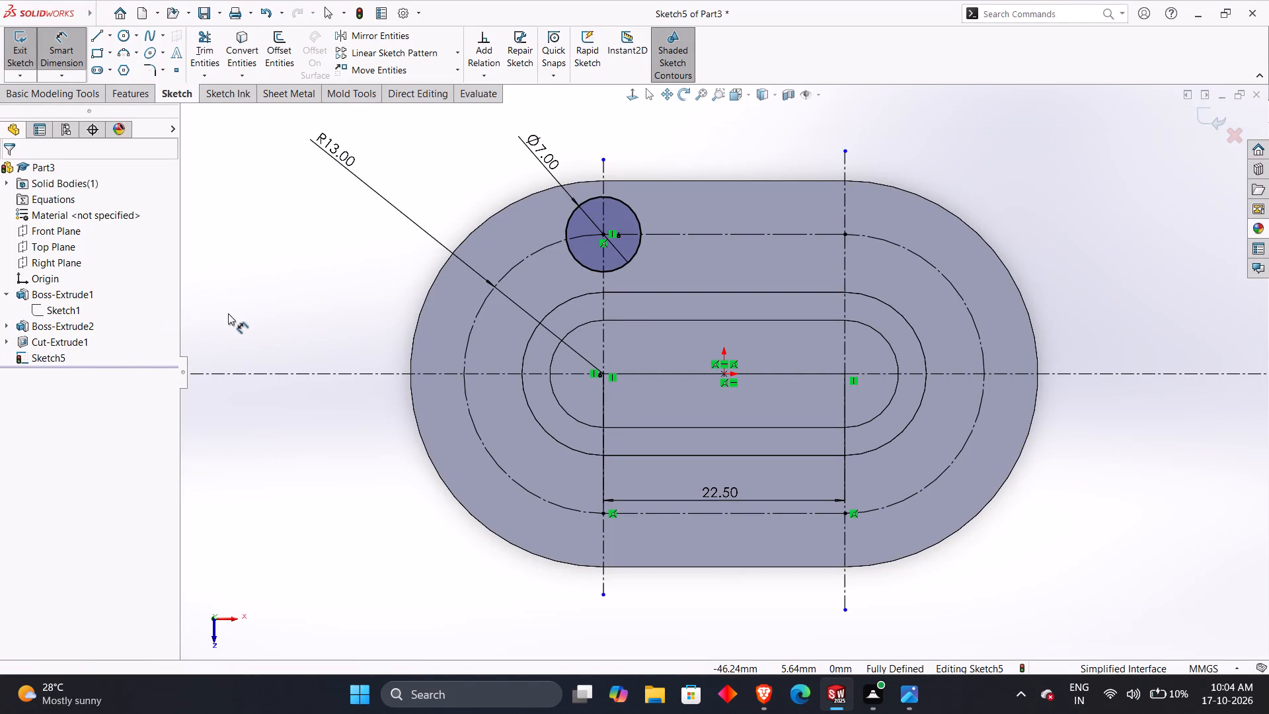
key(Escape)
key(Escape)
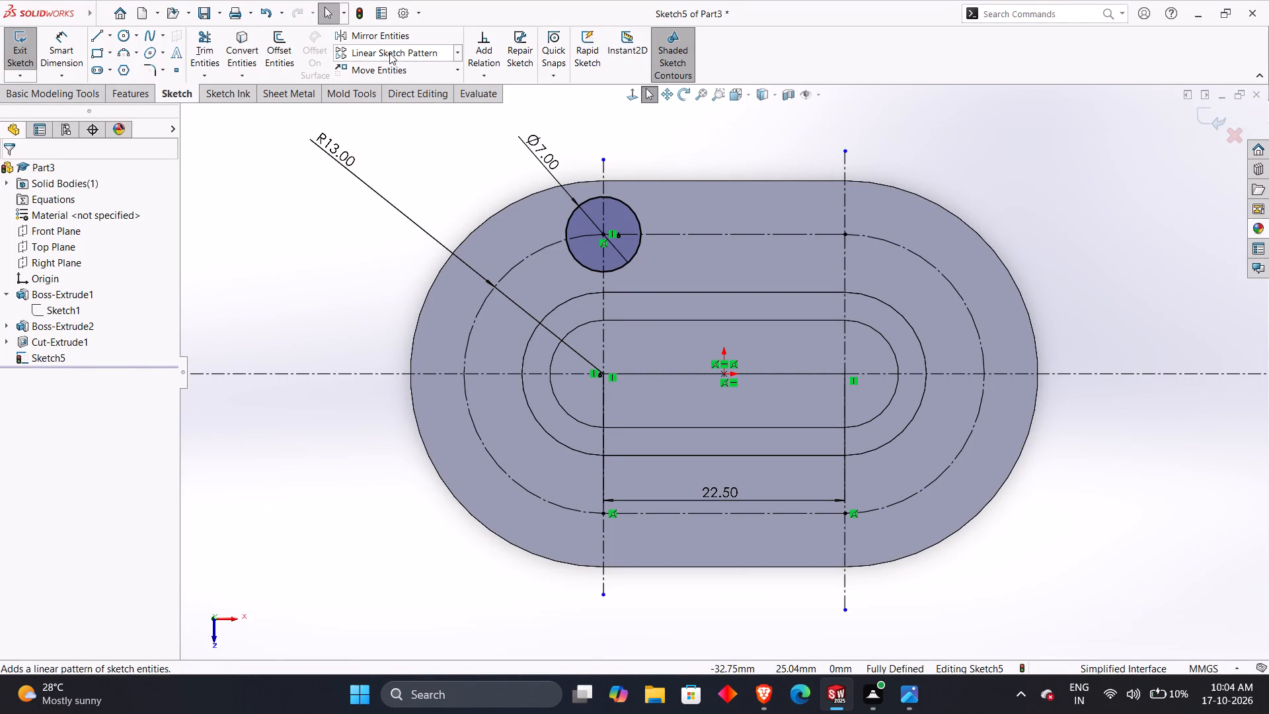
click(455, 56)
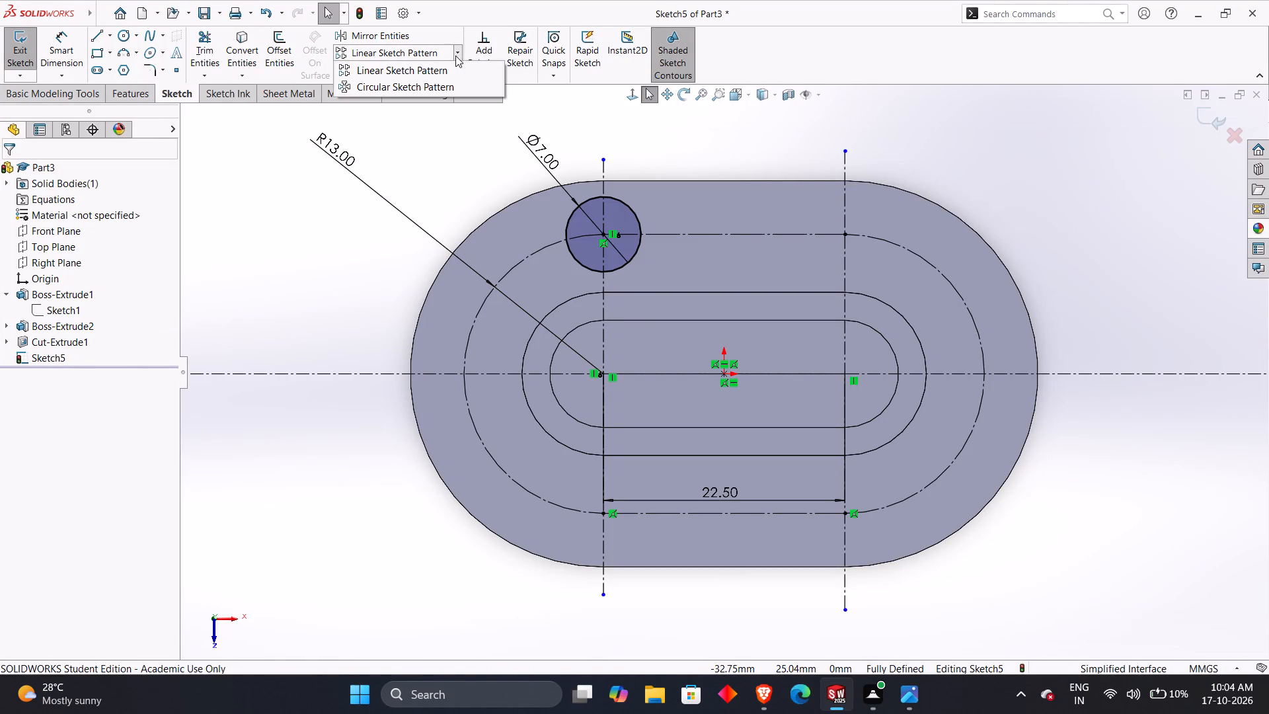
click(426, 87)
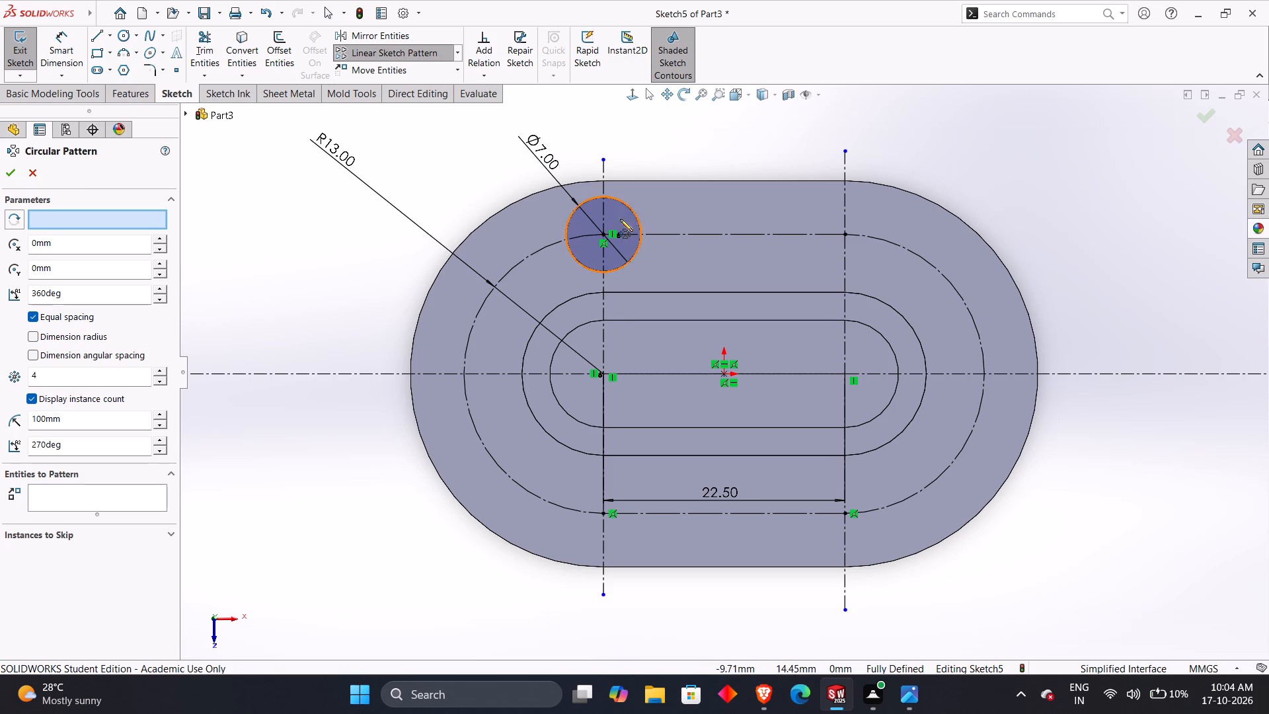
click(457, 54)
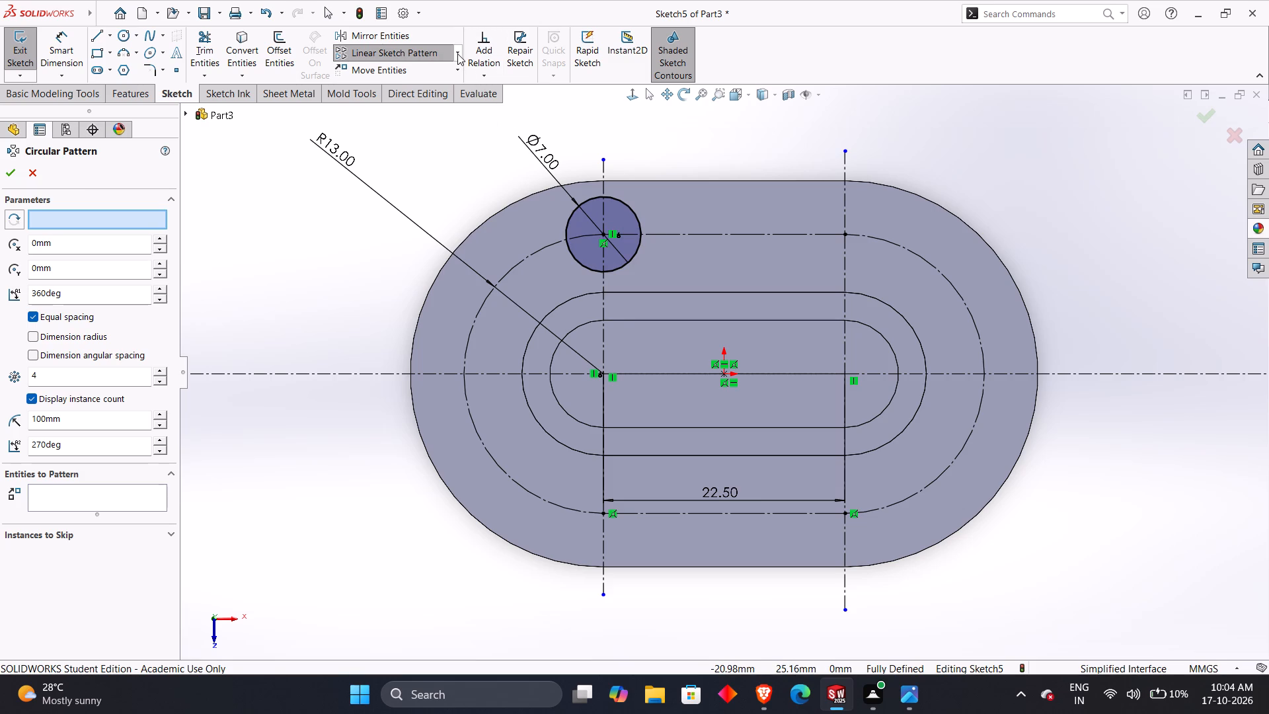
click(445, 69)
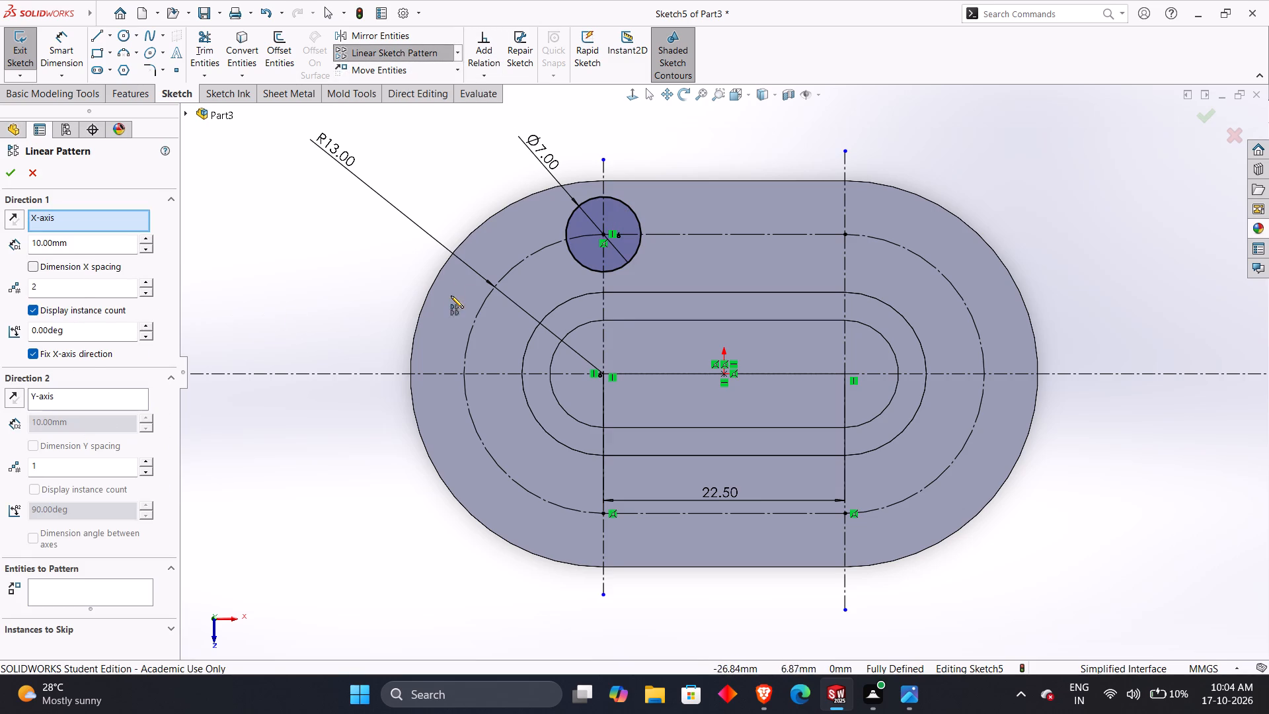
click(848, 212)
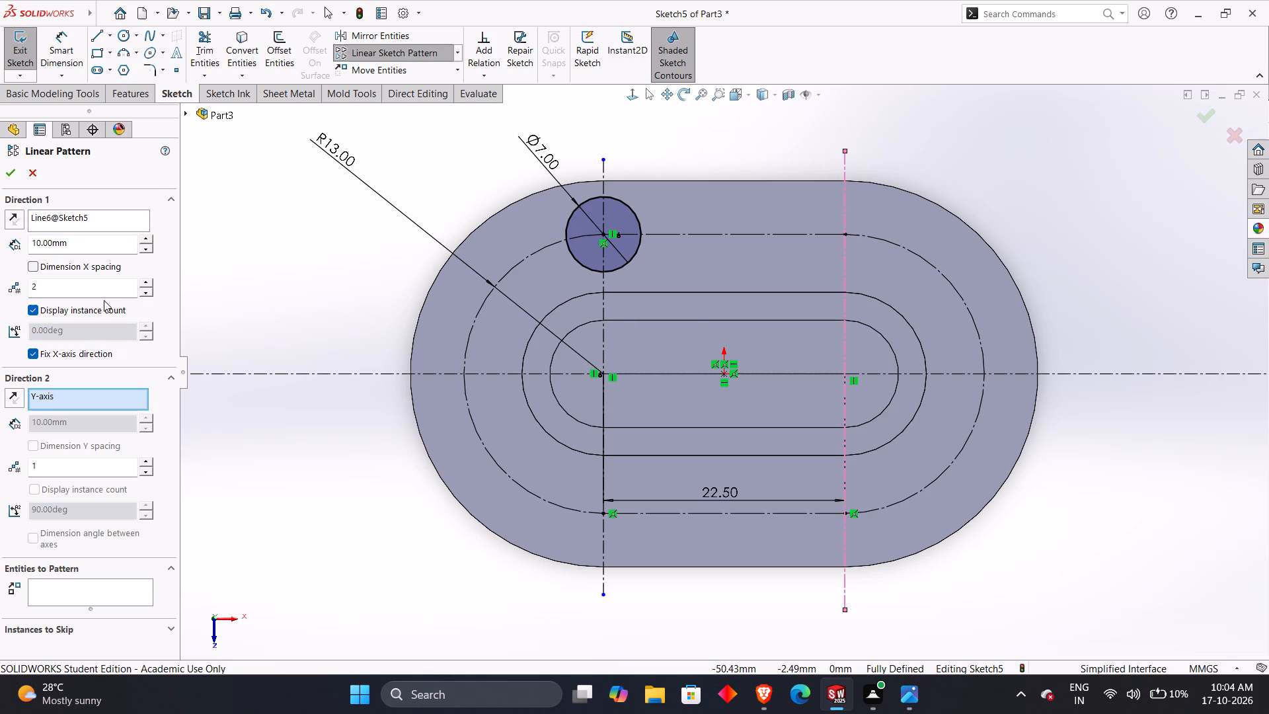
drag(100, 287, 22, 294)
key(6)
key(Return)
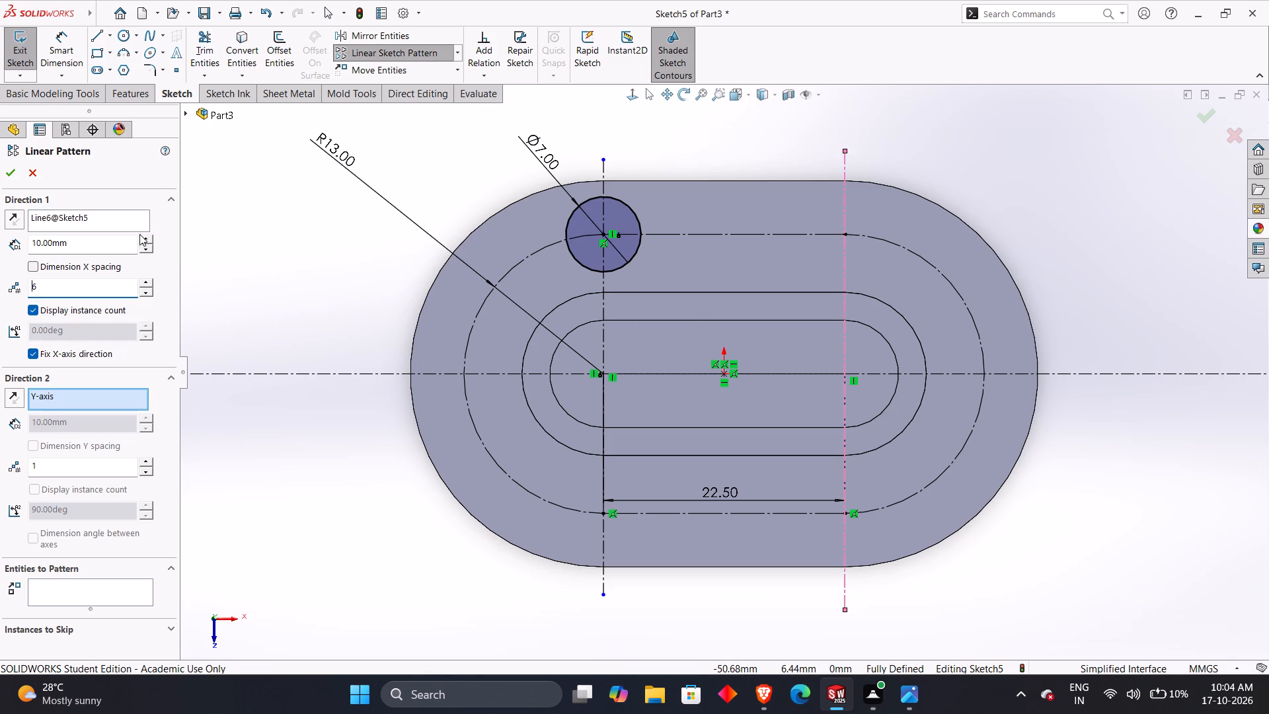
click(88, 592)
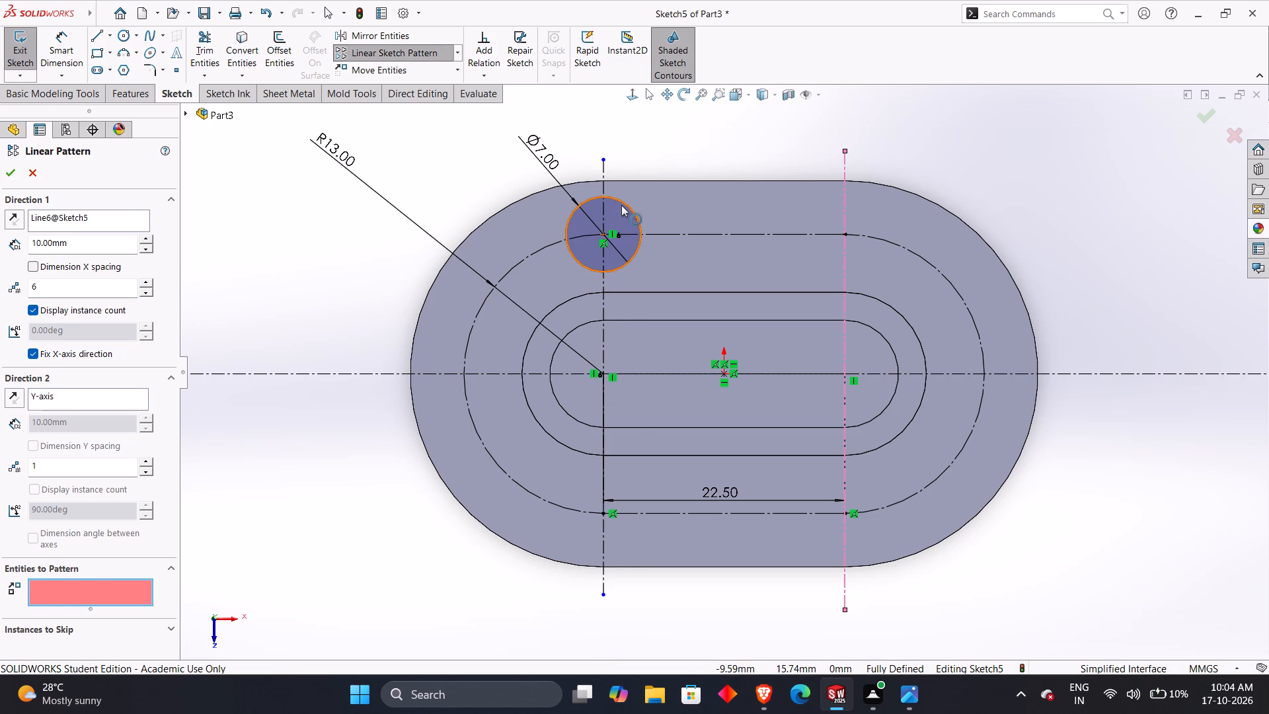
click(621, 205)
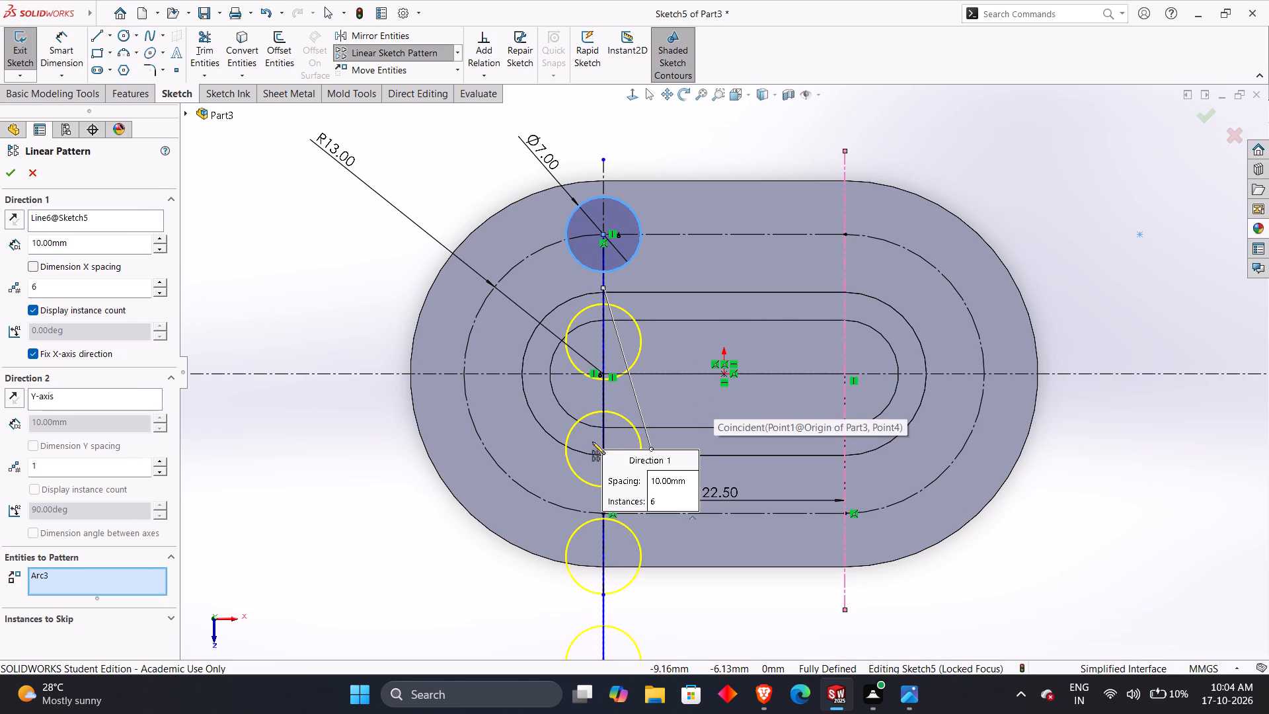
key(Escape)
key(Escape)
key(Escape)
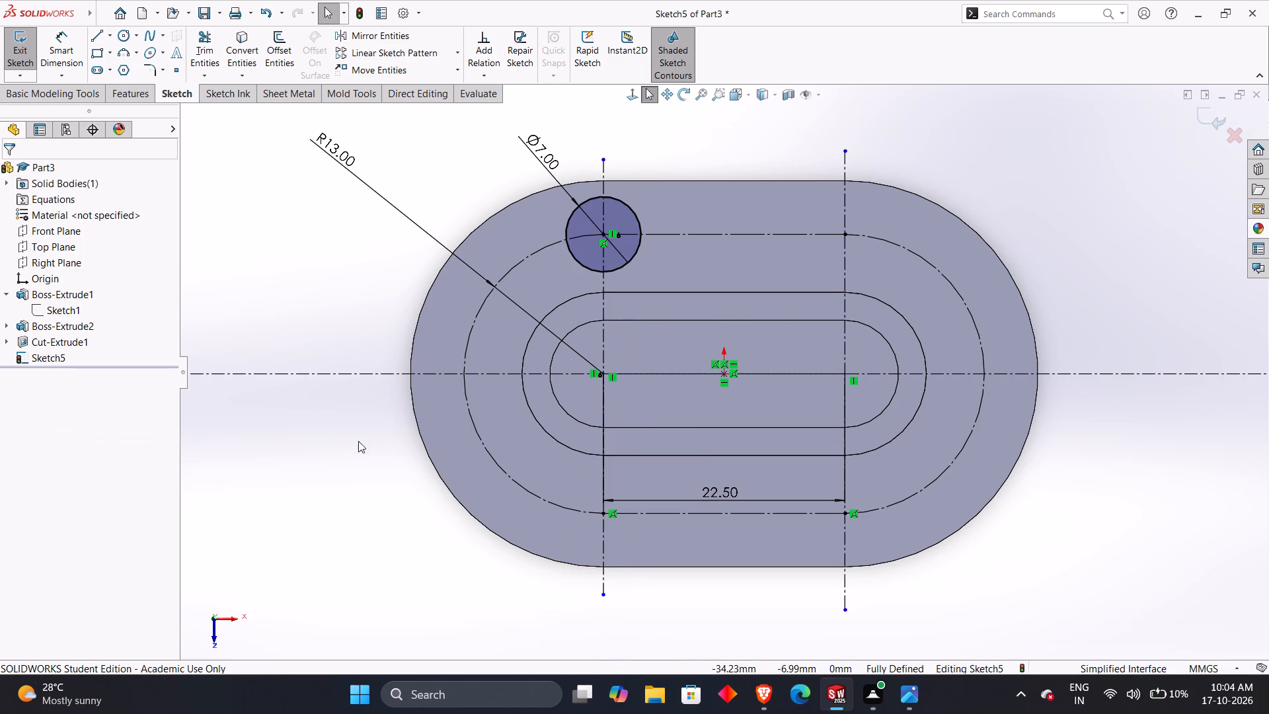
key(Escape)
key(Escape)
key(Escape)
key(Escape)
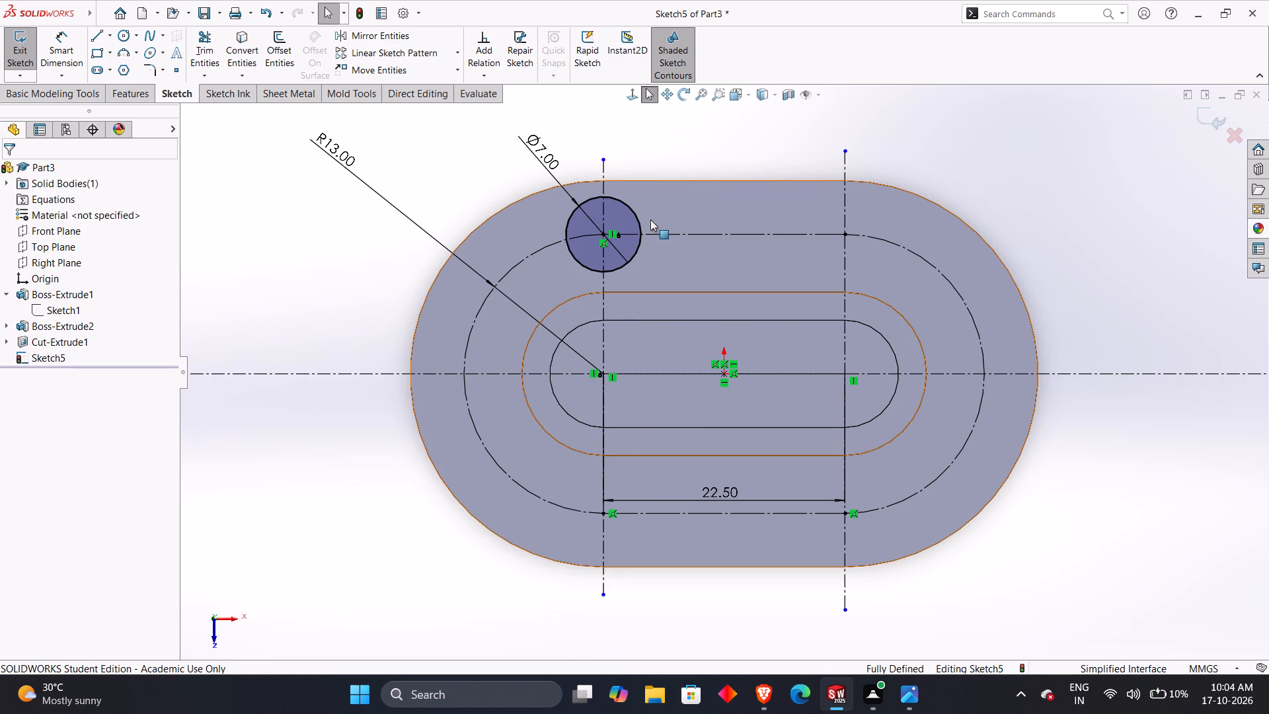
Set up a sketch mirror that copies the 7 mm circle at the flange's upper left about the Right Plane.
click(640, 221)
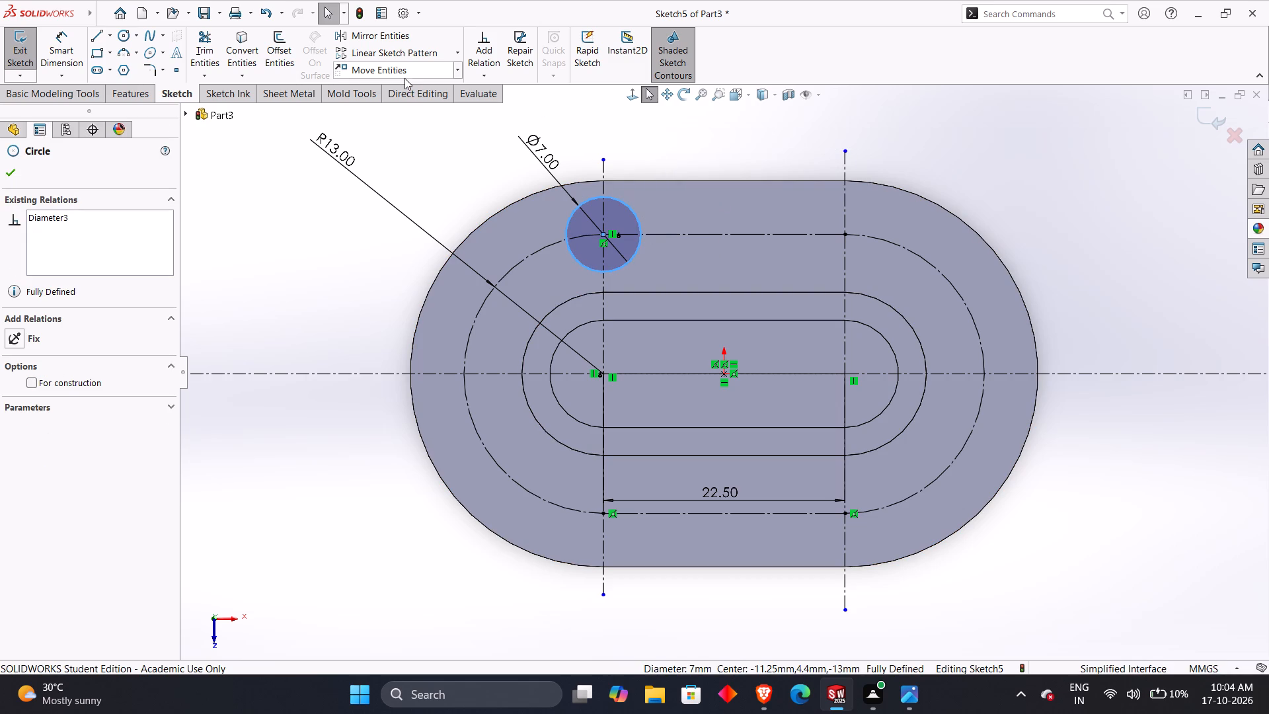
click(402, 38)
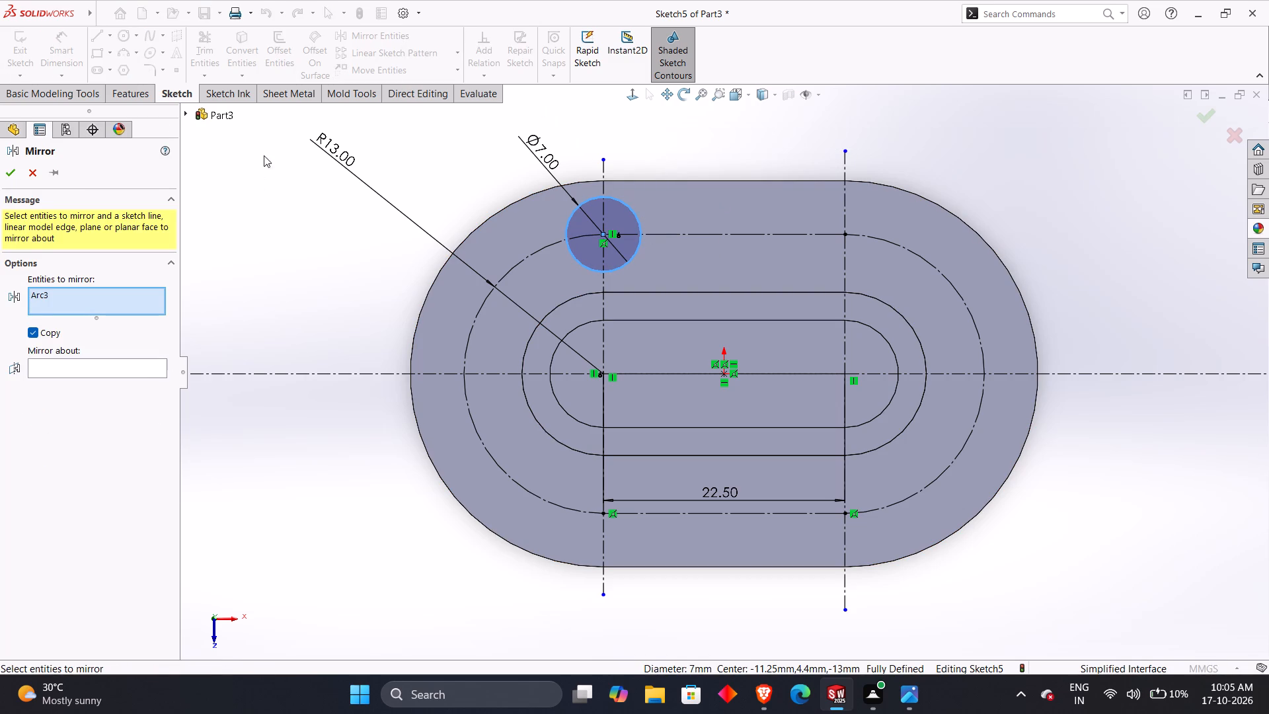
click(187, 110)
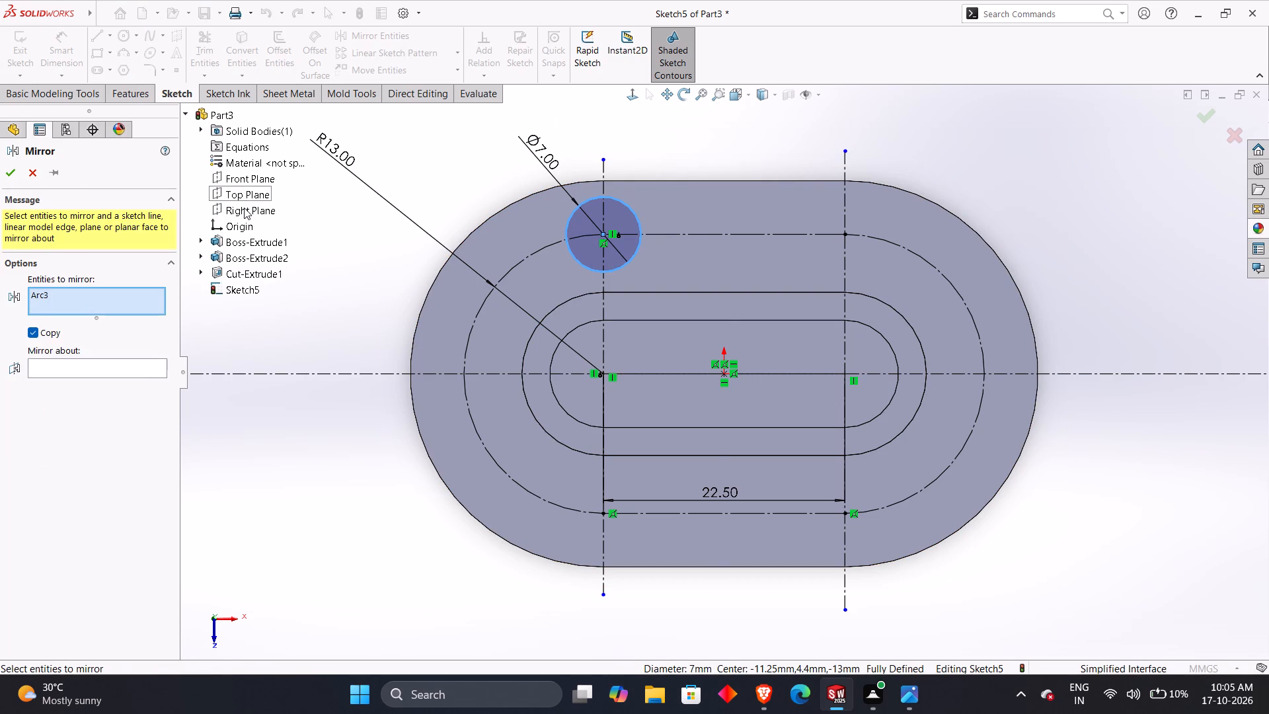
click(244, 208)
click(69, 366)
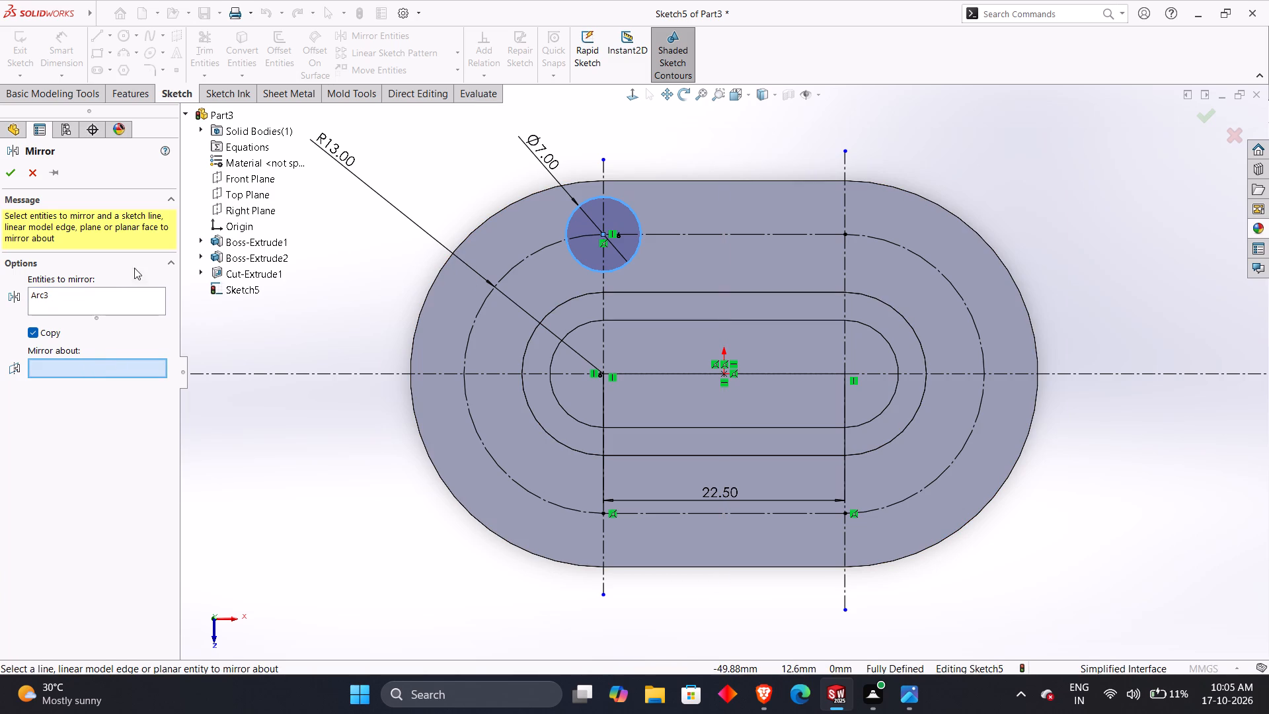
right_click(103, 297)
click(122, 317)
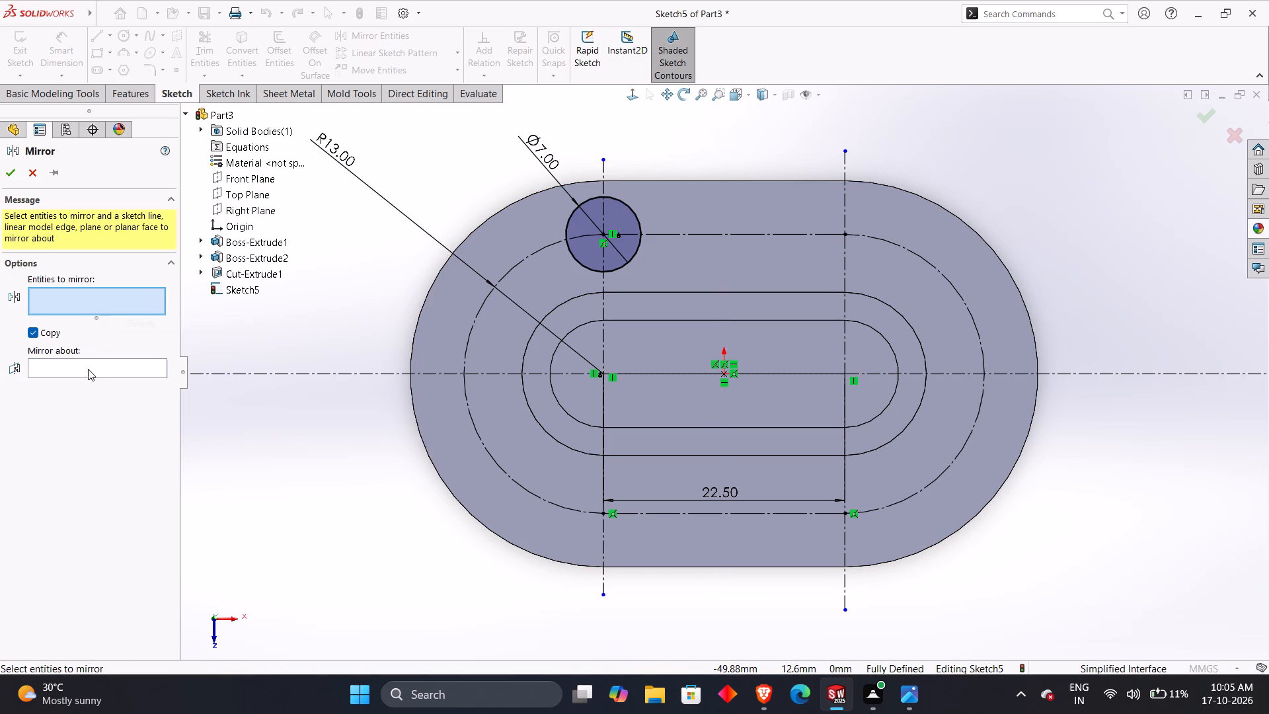
click(88, 374)
click(92, 370)
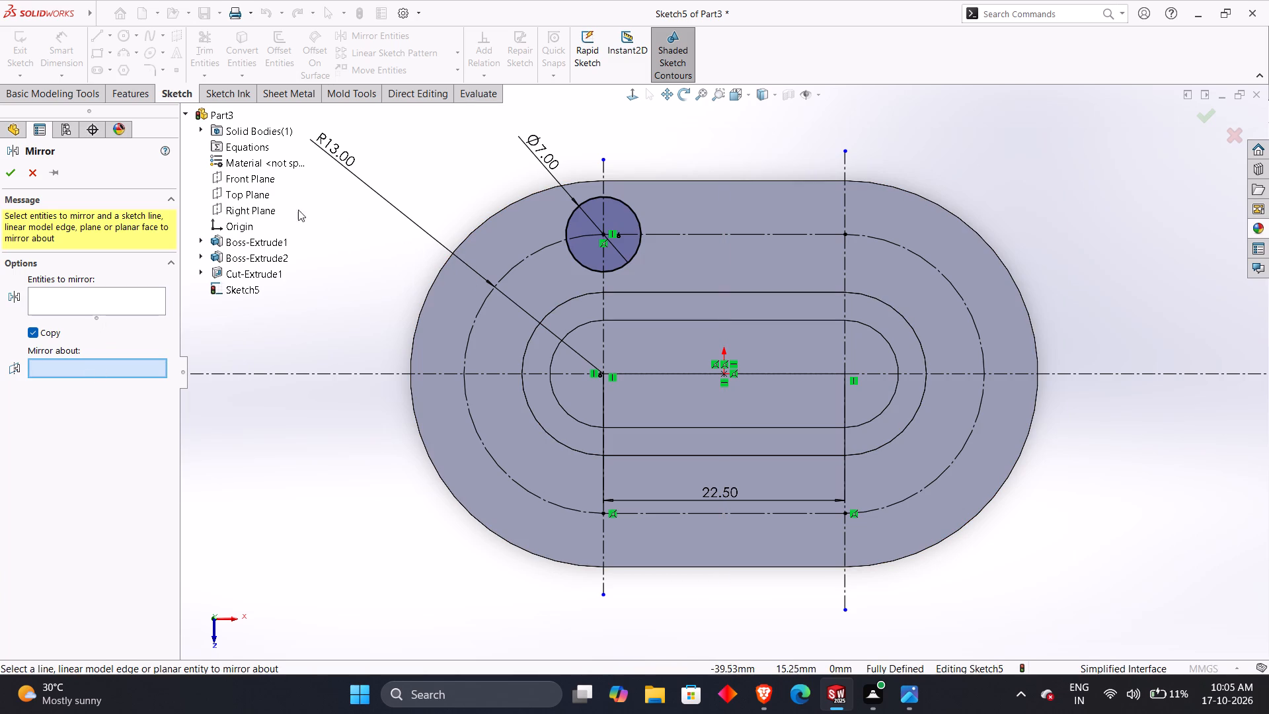
click(252, 210)
click(124, 299)
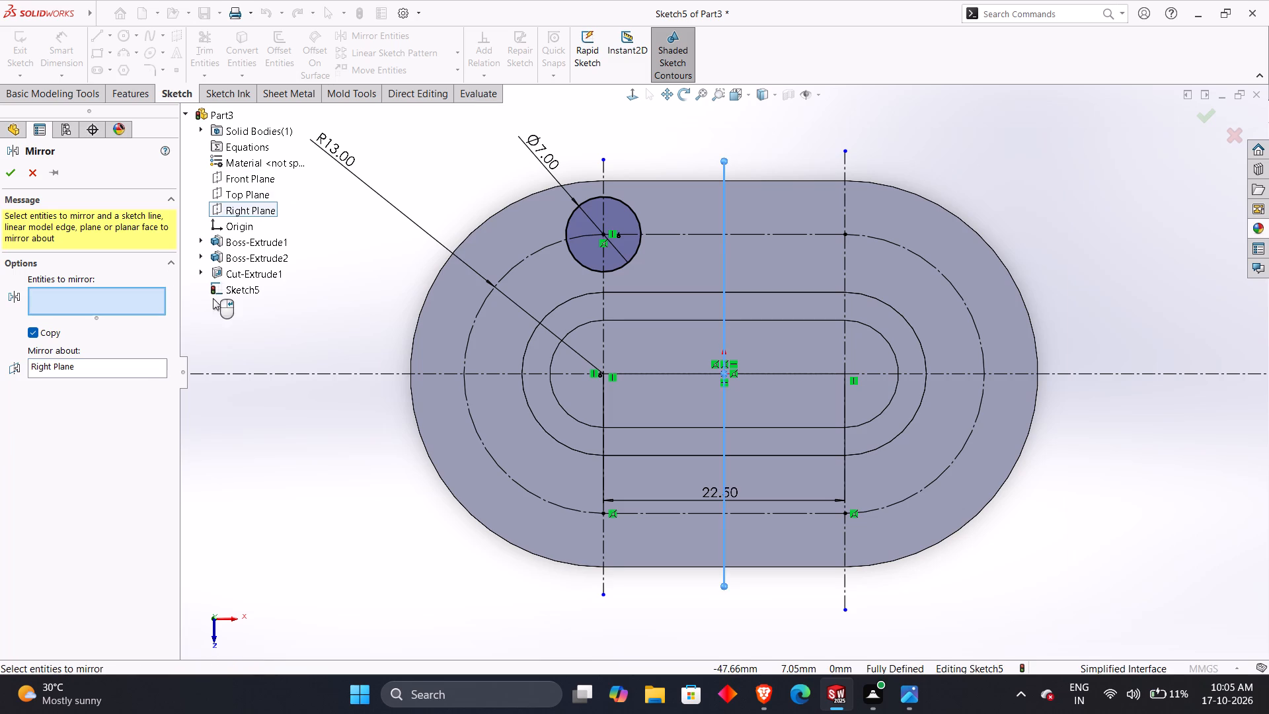
click(565, 219)
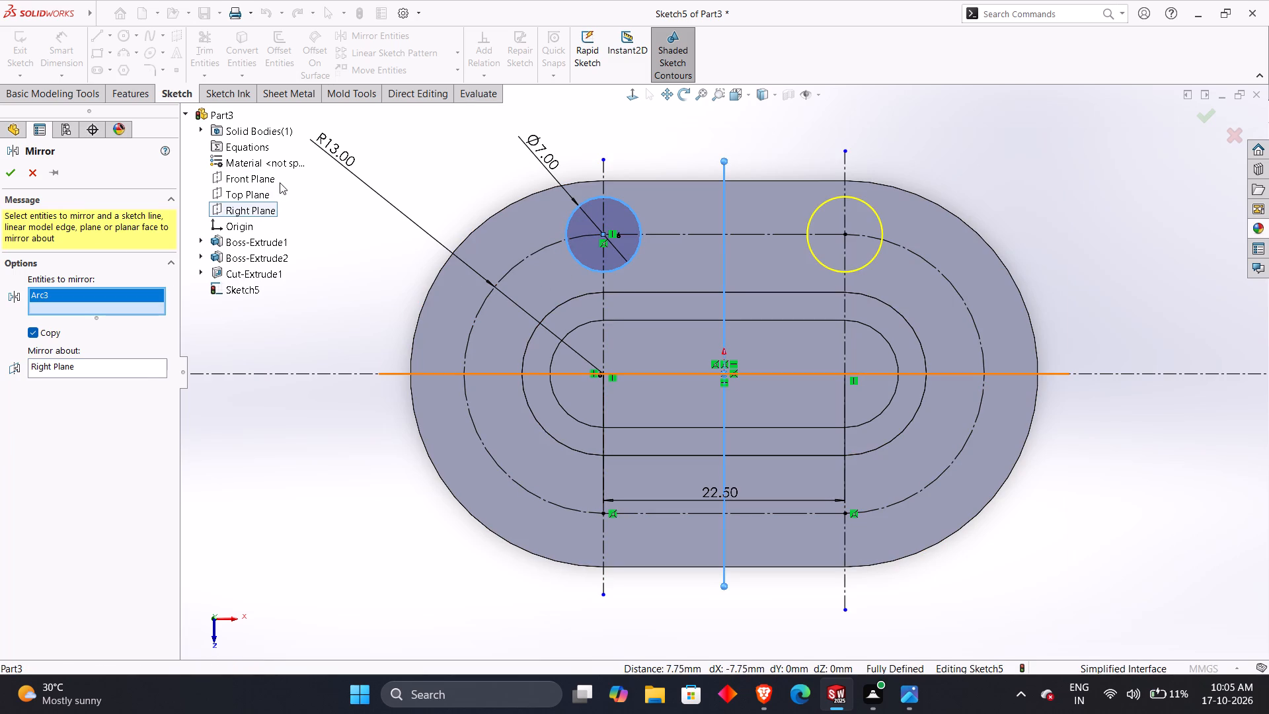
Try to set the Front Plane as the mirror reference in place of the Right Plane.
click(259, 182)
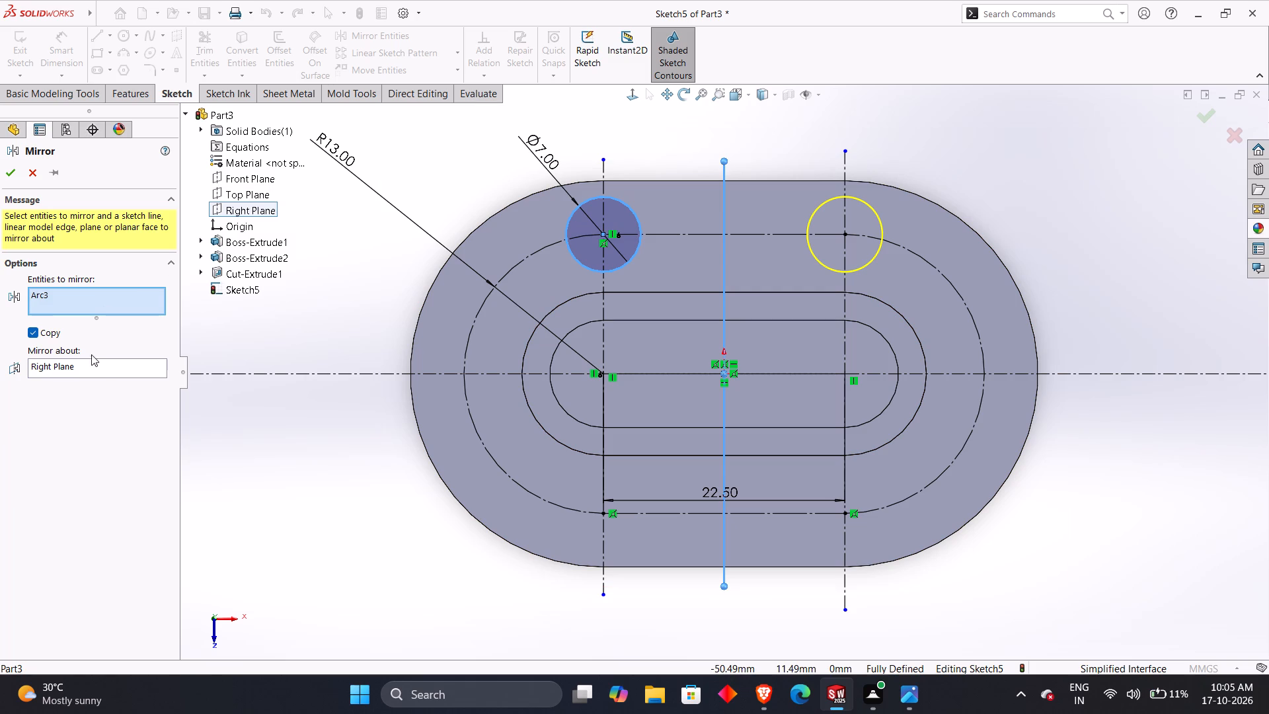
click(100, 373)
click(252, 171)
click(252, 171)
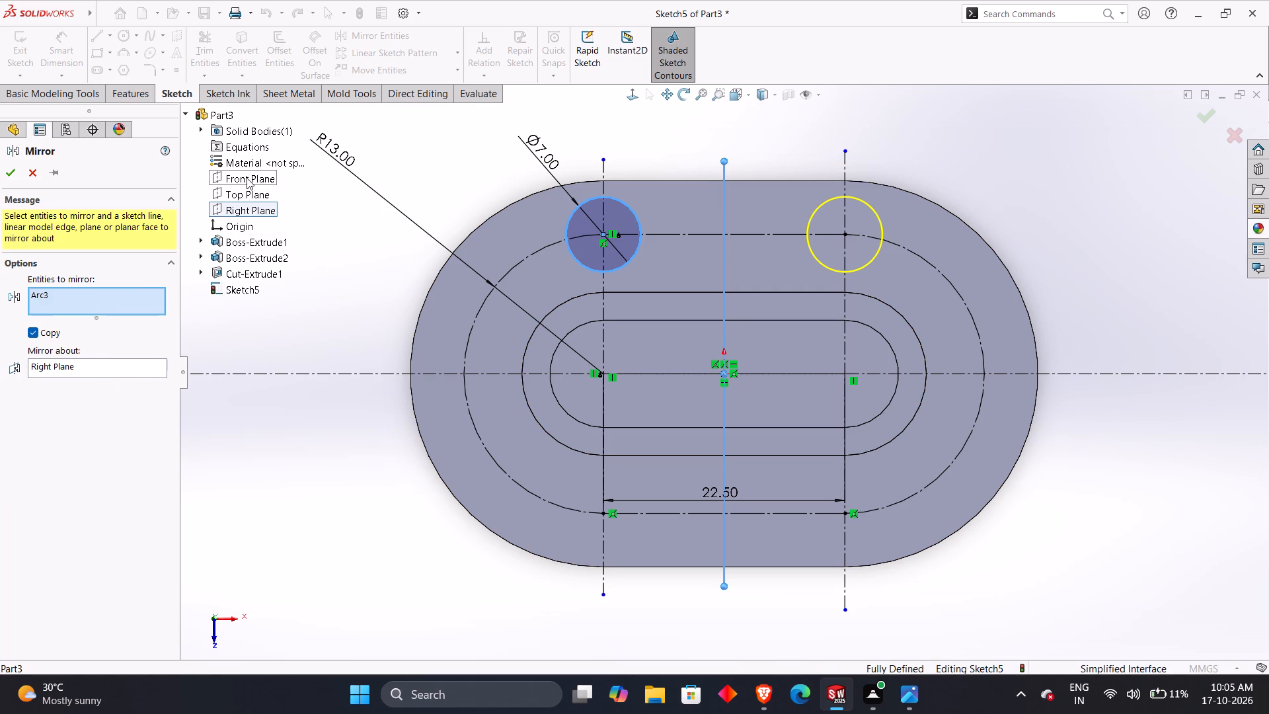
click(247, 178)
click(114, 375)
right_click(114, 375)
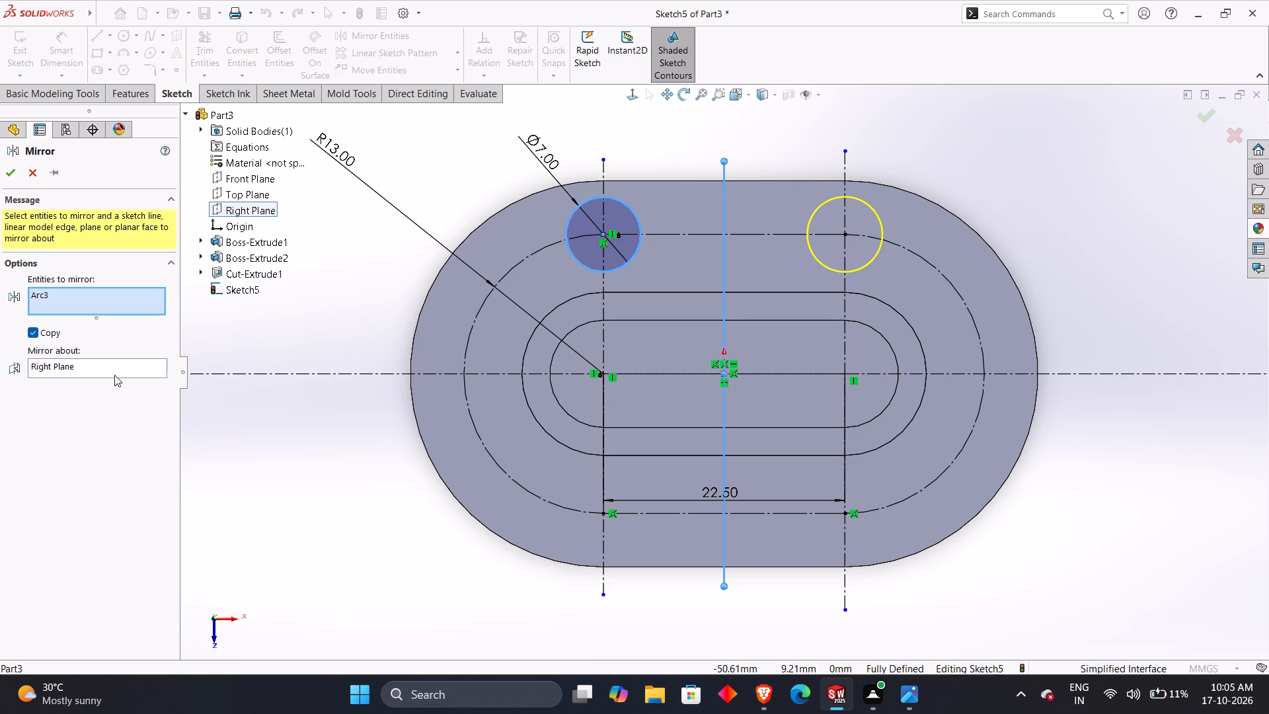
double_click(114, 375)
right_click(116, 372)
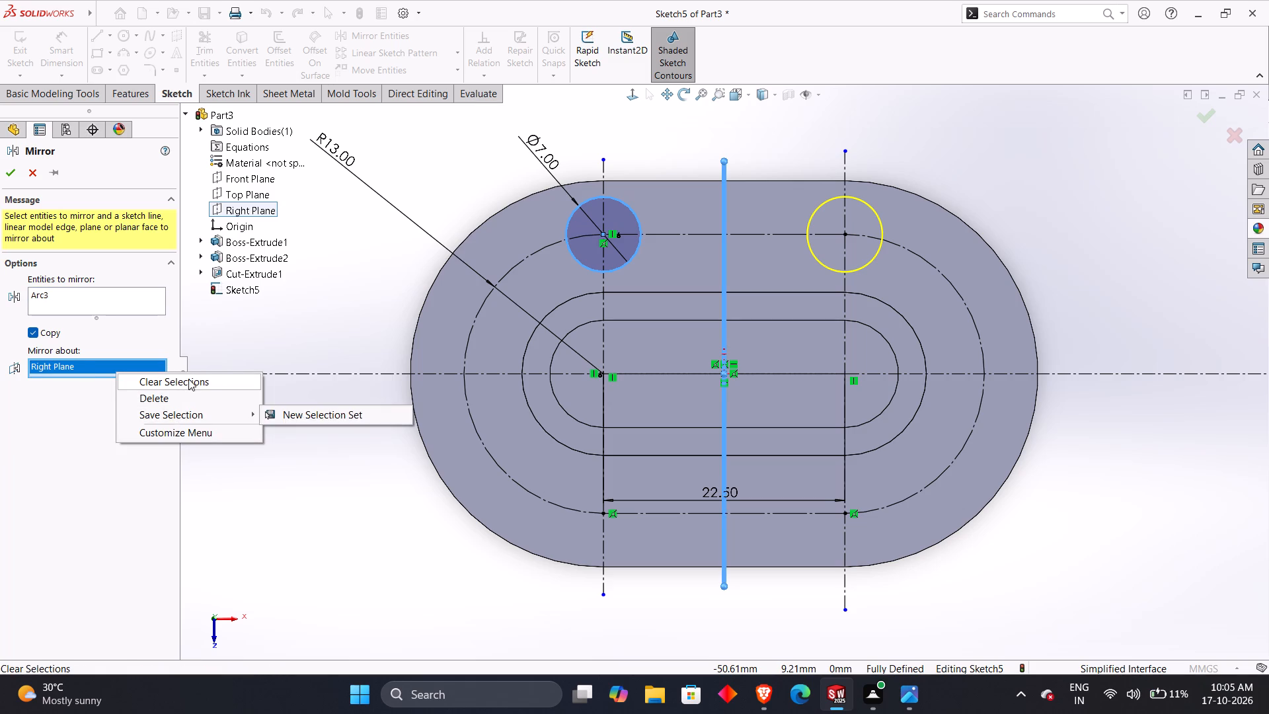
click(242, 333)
Accept the mirrored copy of the 7 mm circle about the Right Plane and end the mirror command.
click(7, 175)
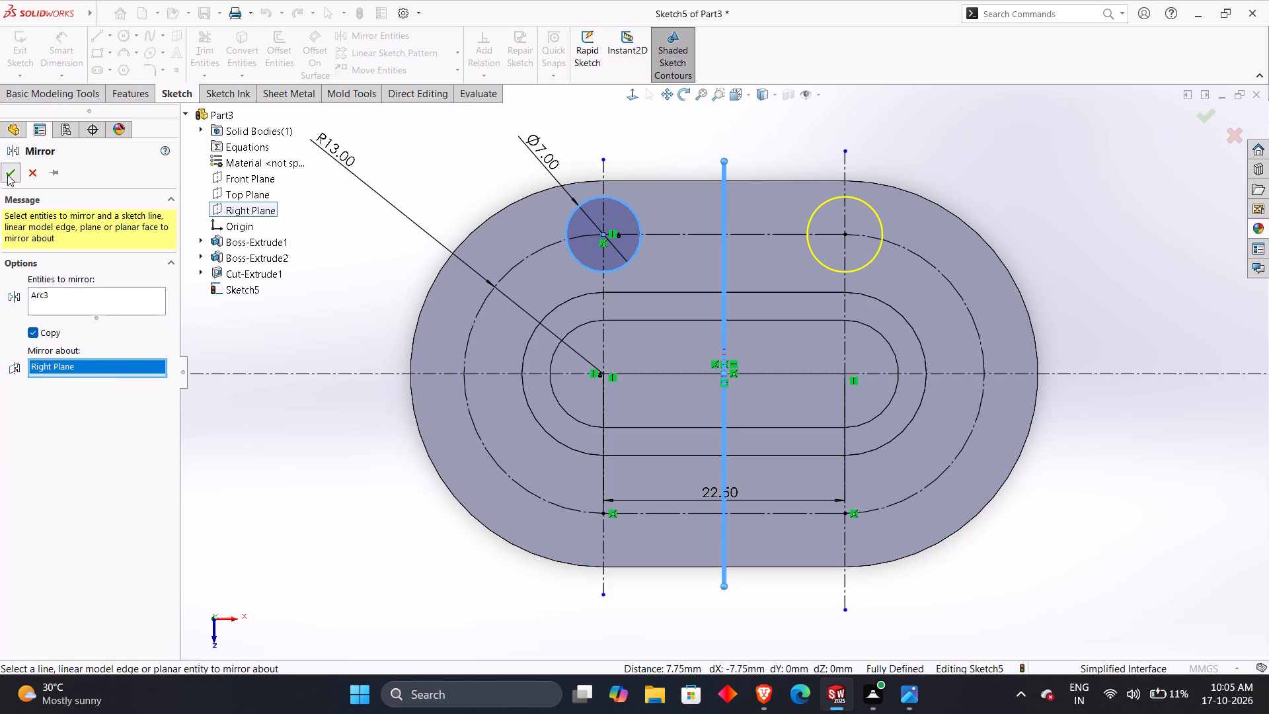
middle_click(280, 293)
key(Escape)
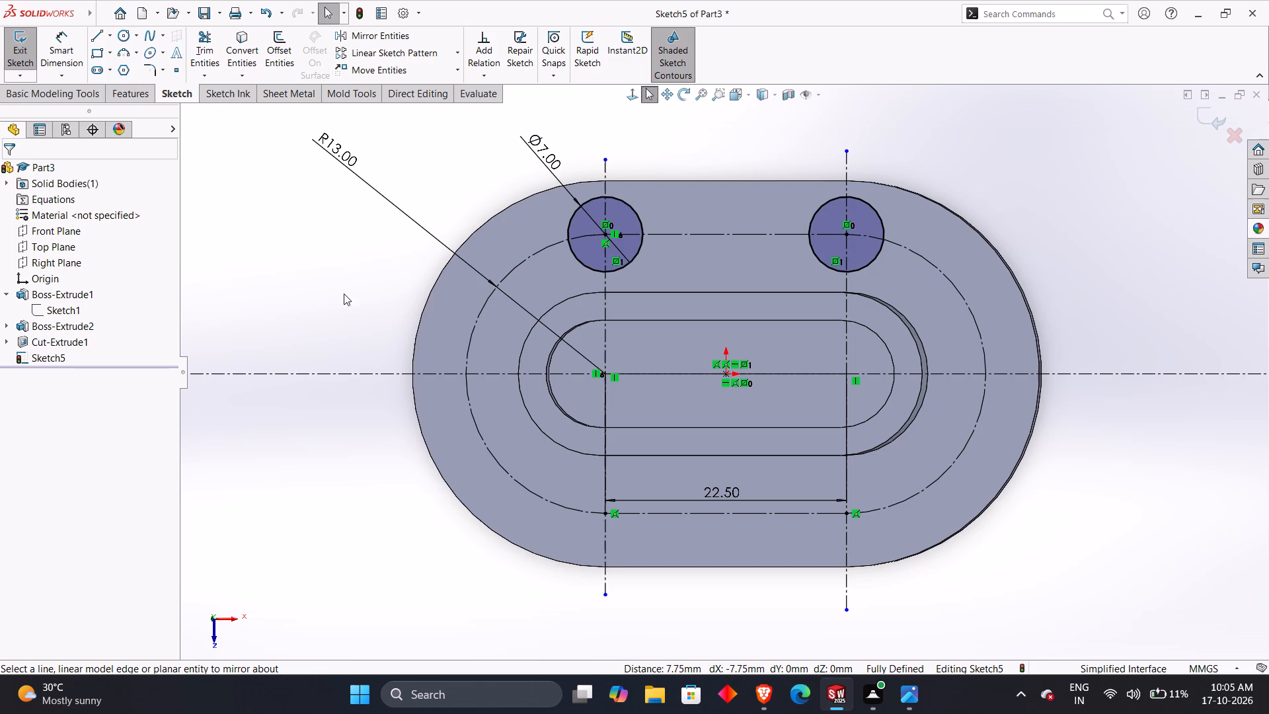
key(Escape)
key(Escape)
Mirror the two upper 7 mm circles about the Front Plane to place matching circles on the flange's lower side.
click(574, 258)
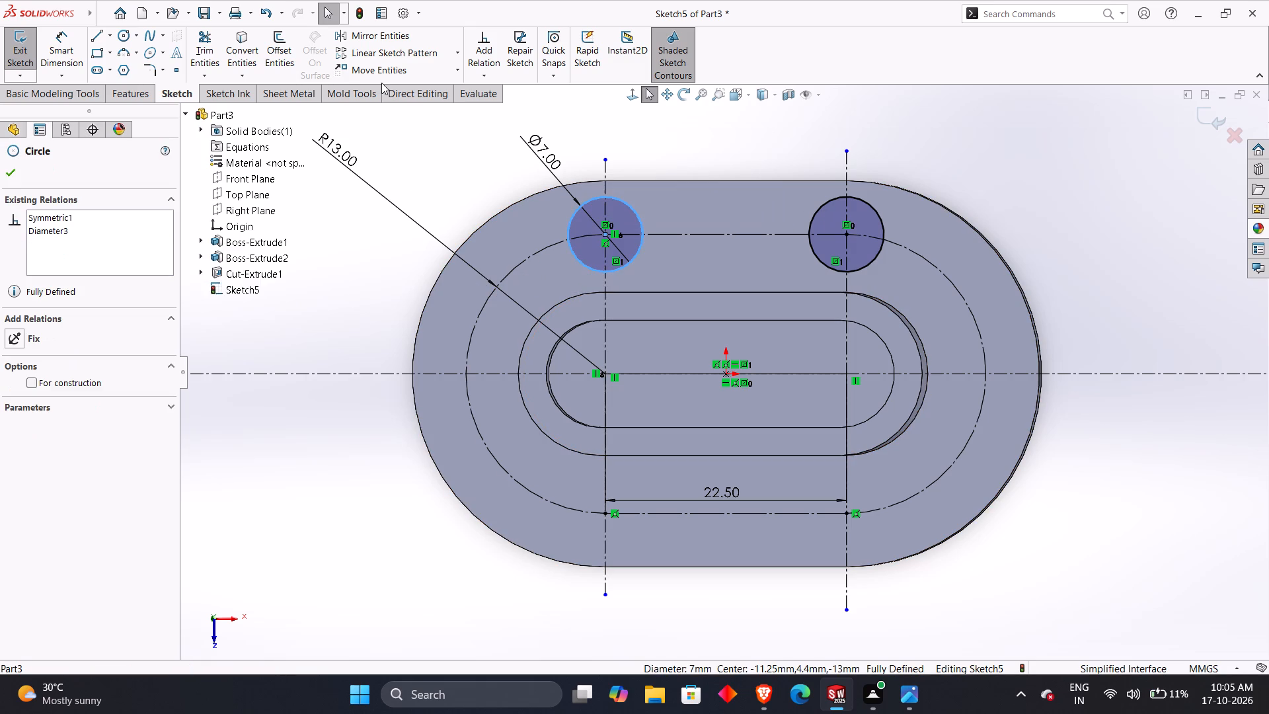
click(401, 36)
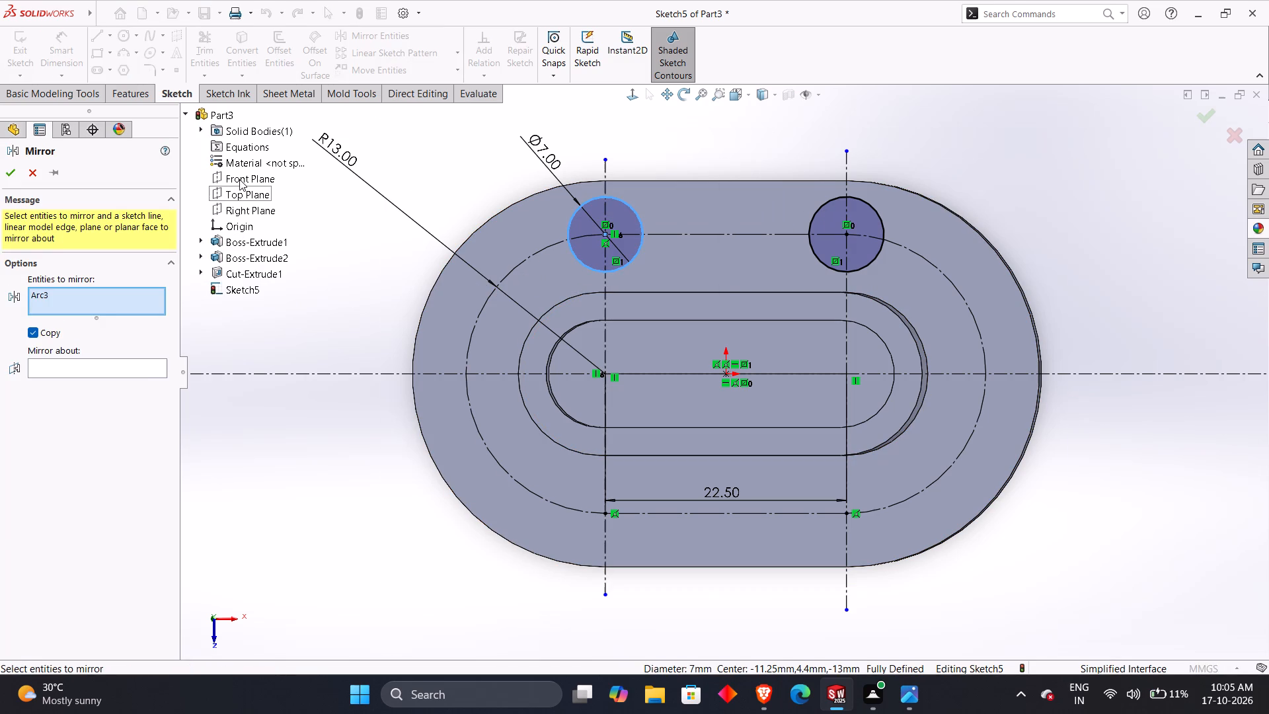
click(241, 178)
right_click(94, 291)
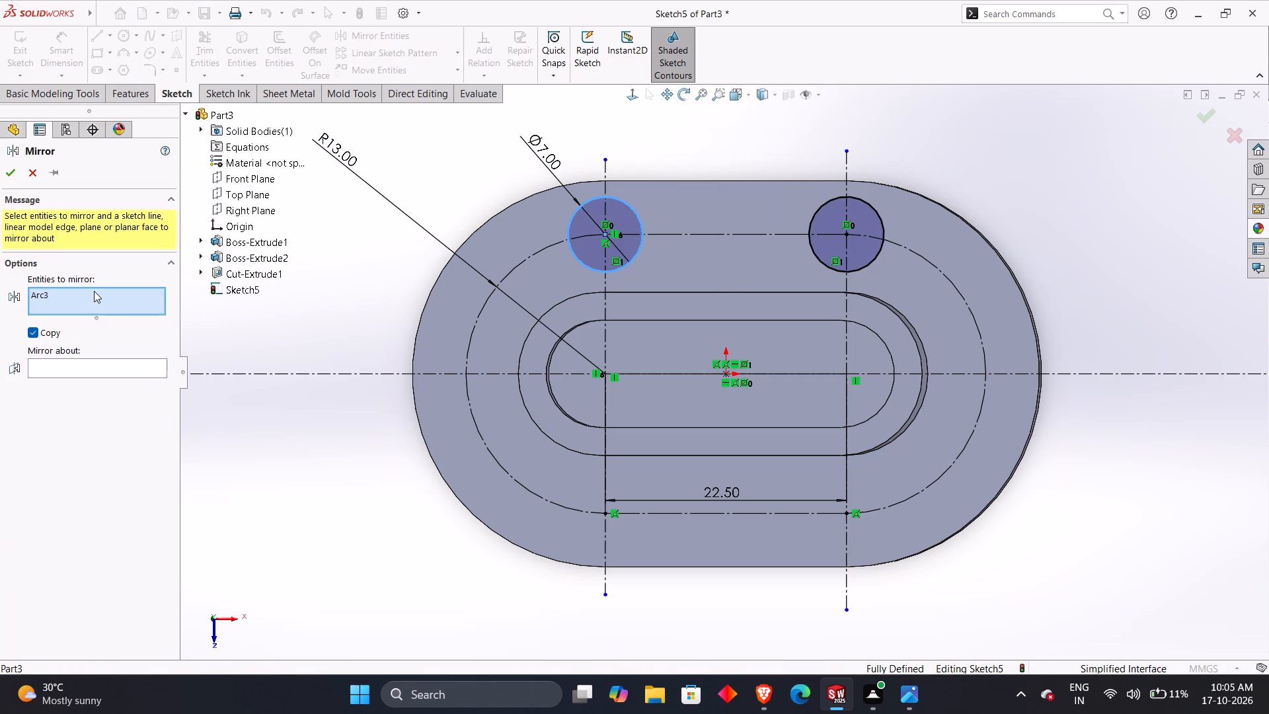
click(111, 317)
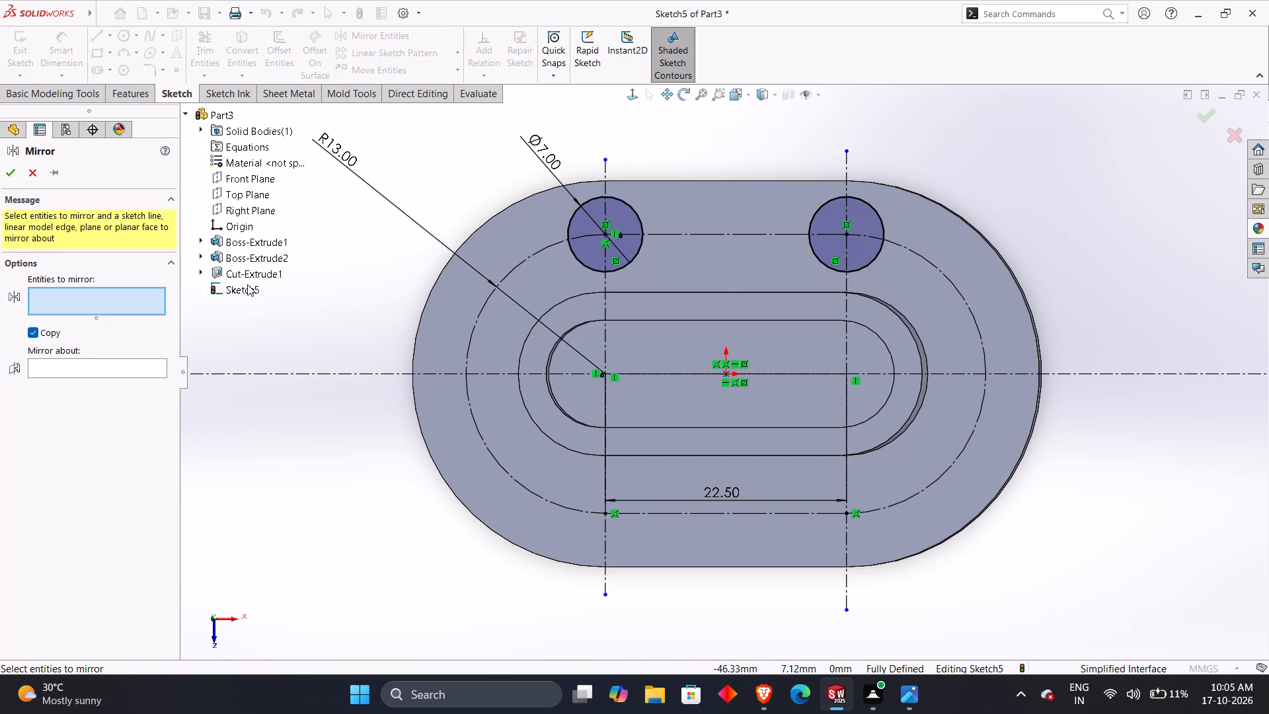
click(572, 220)
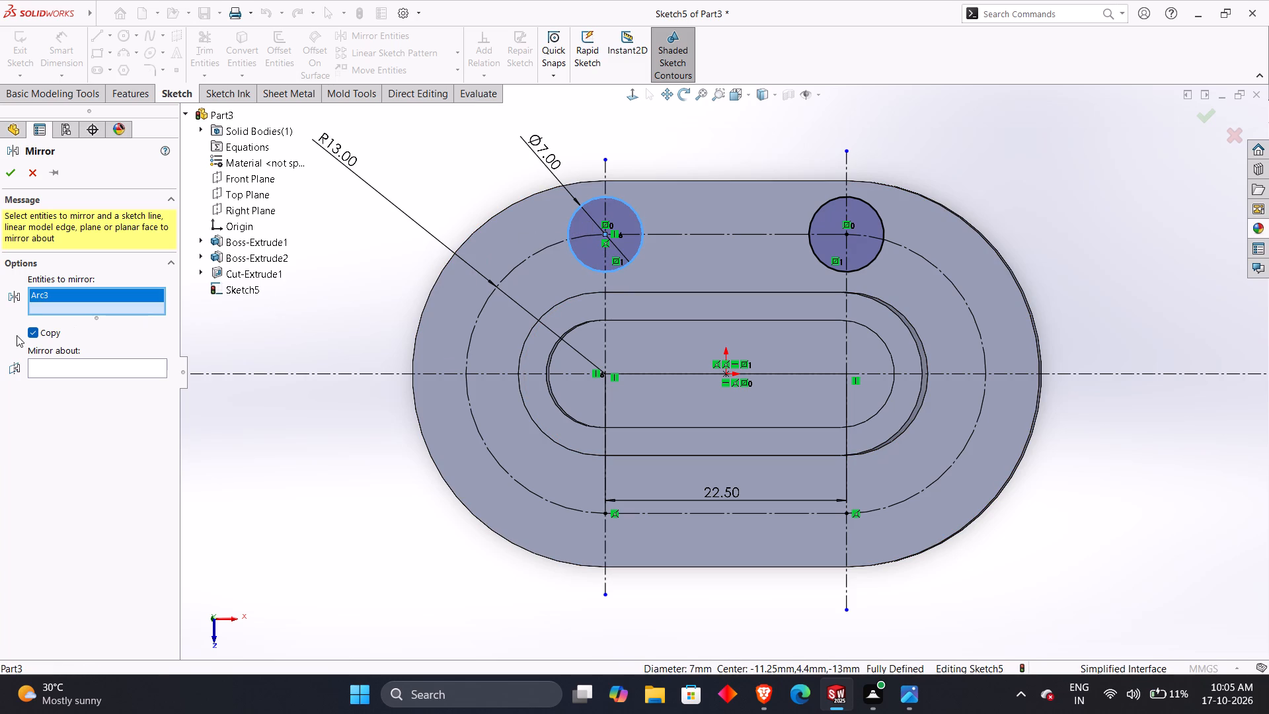
click(67, 364)
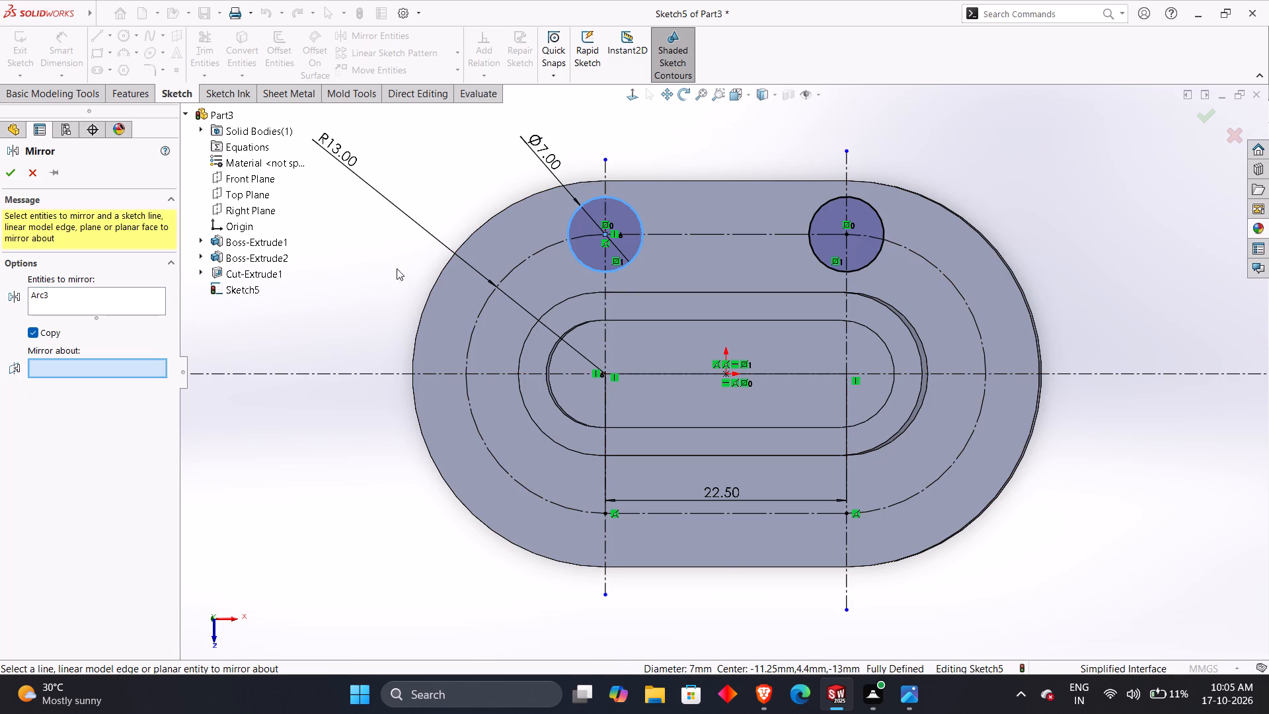
click(247, 169)
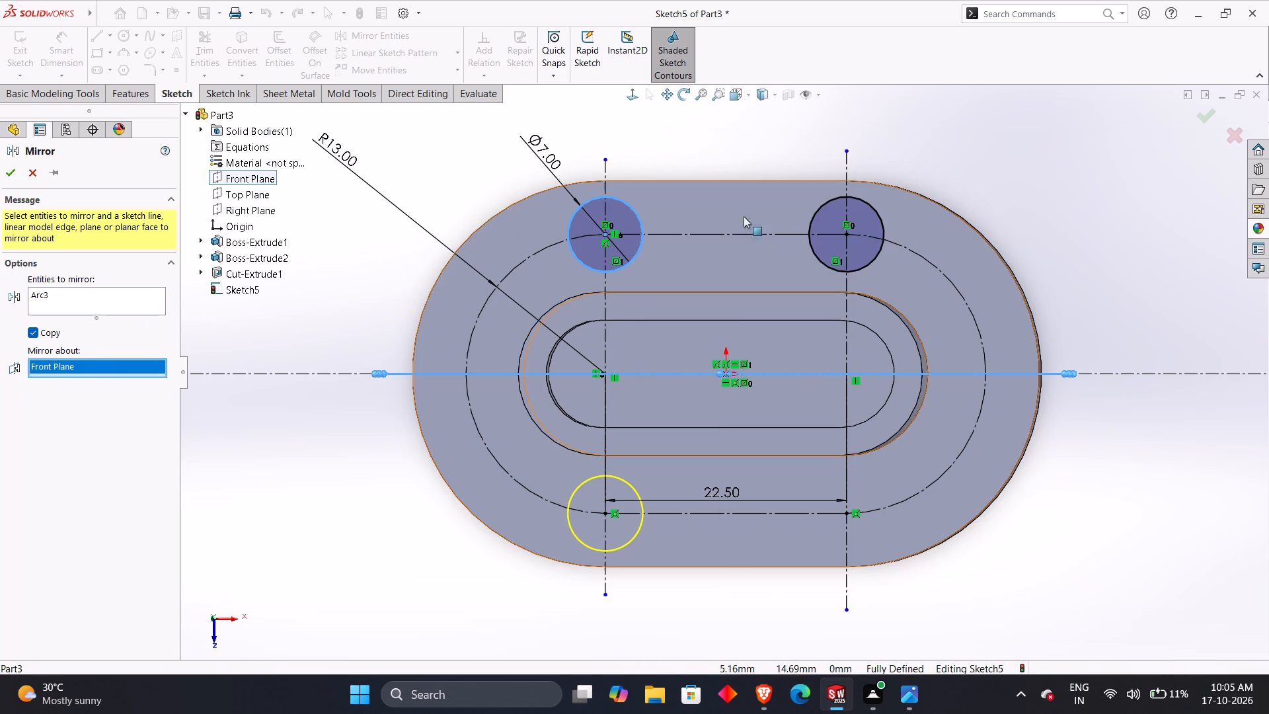
click(114, 310)
right_click(114, 309)
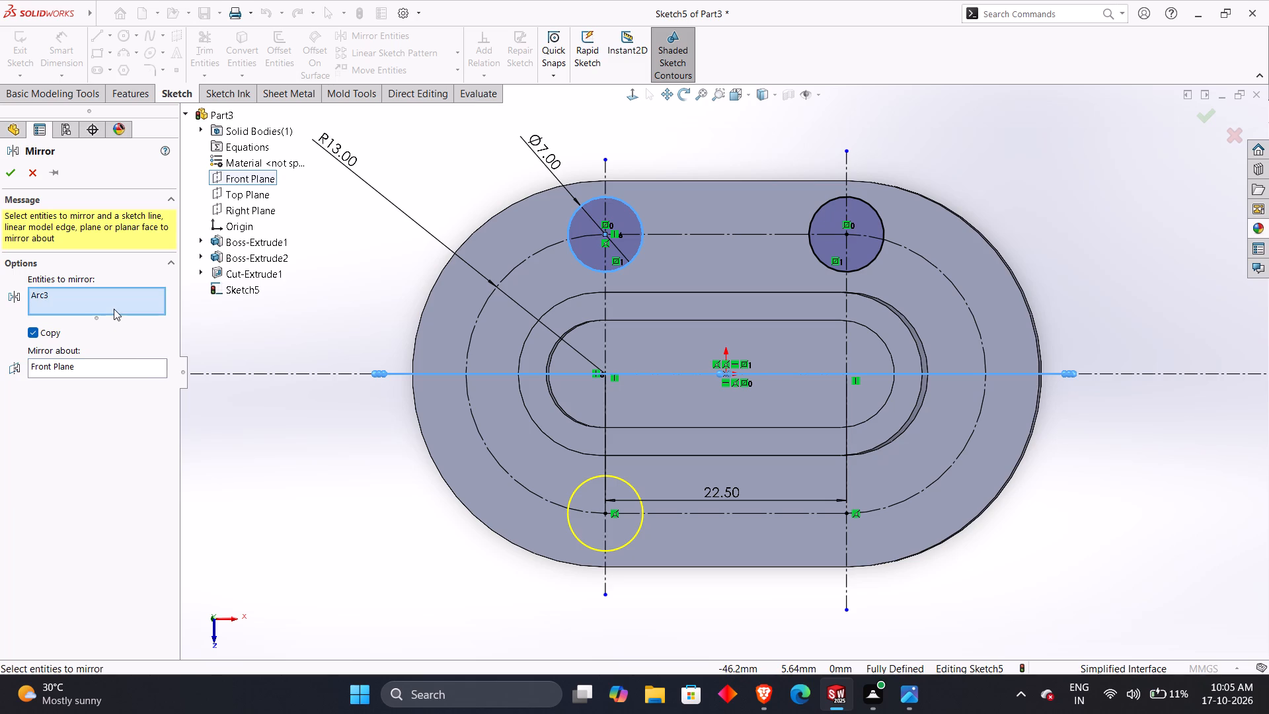
click(816, 253)
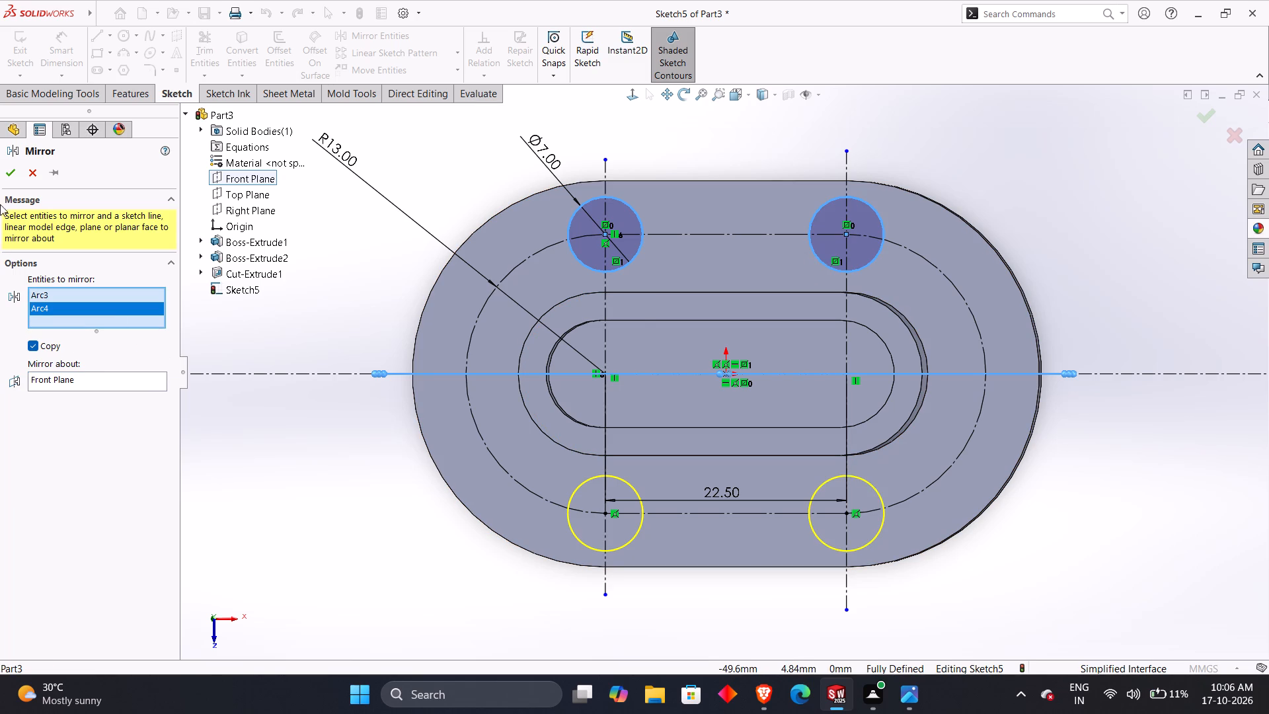
click(7, 173)
click(348, 290)
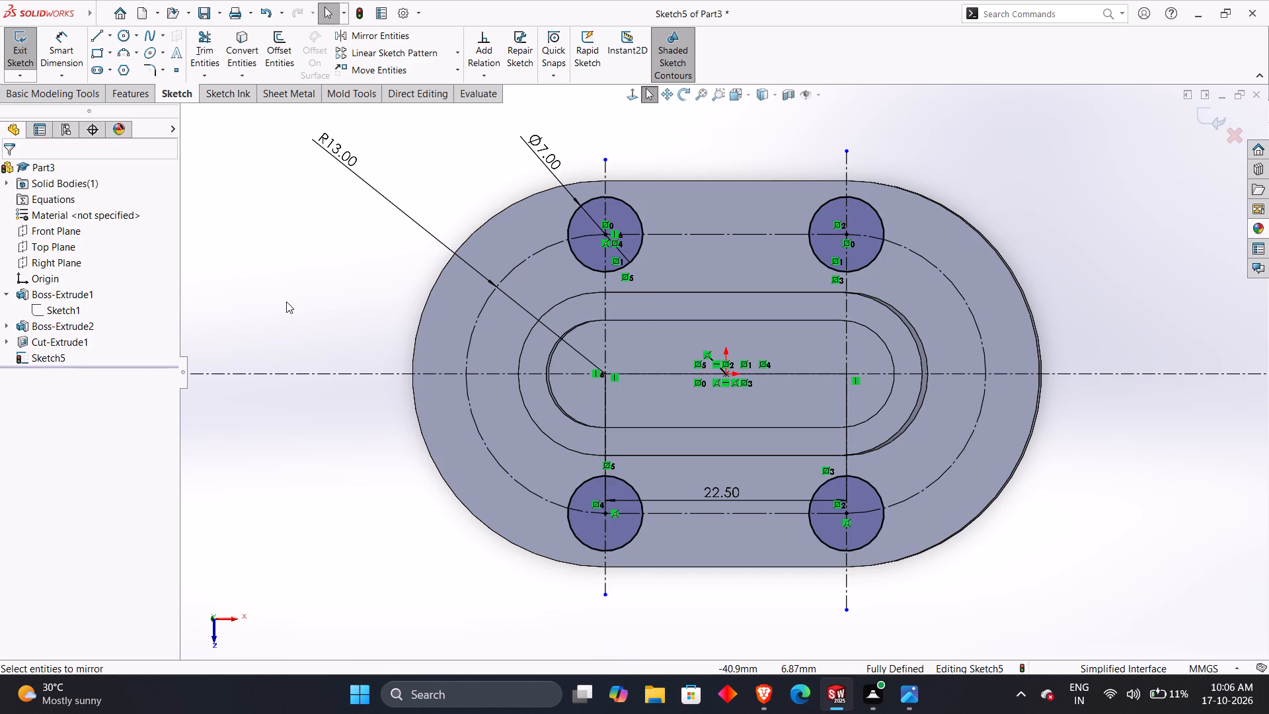
middle_drag(289, 308, 304, 325)
key(Escape)
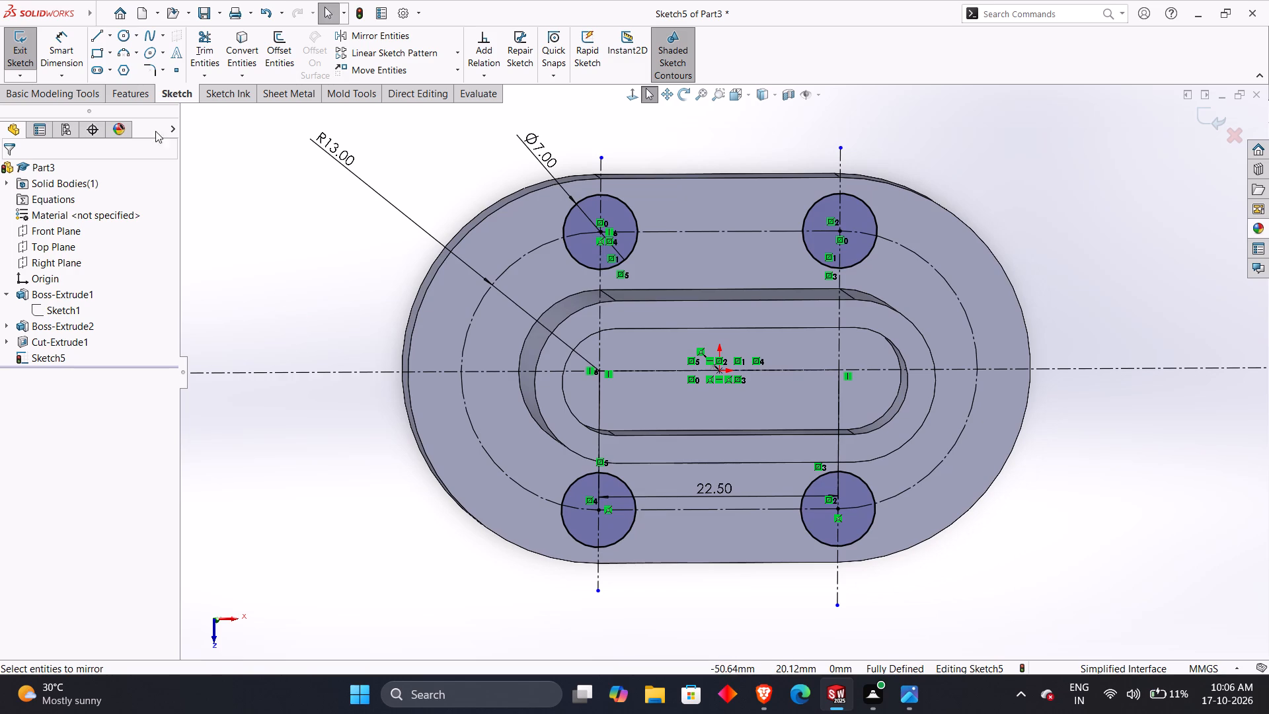
key(Escape)
Draw a vertical construction centreline through the origin, spanning from the flange's upper edge to just past its lower edge.
click(113, 38)
click(110, 65)
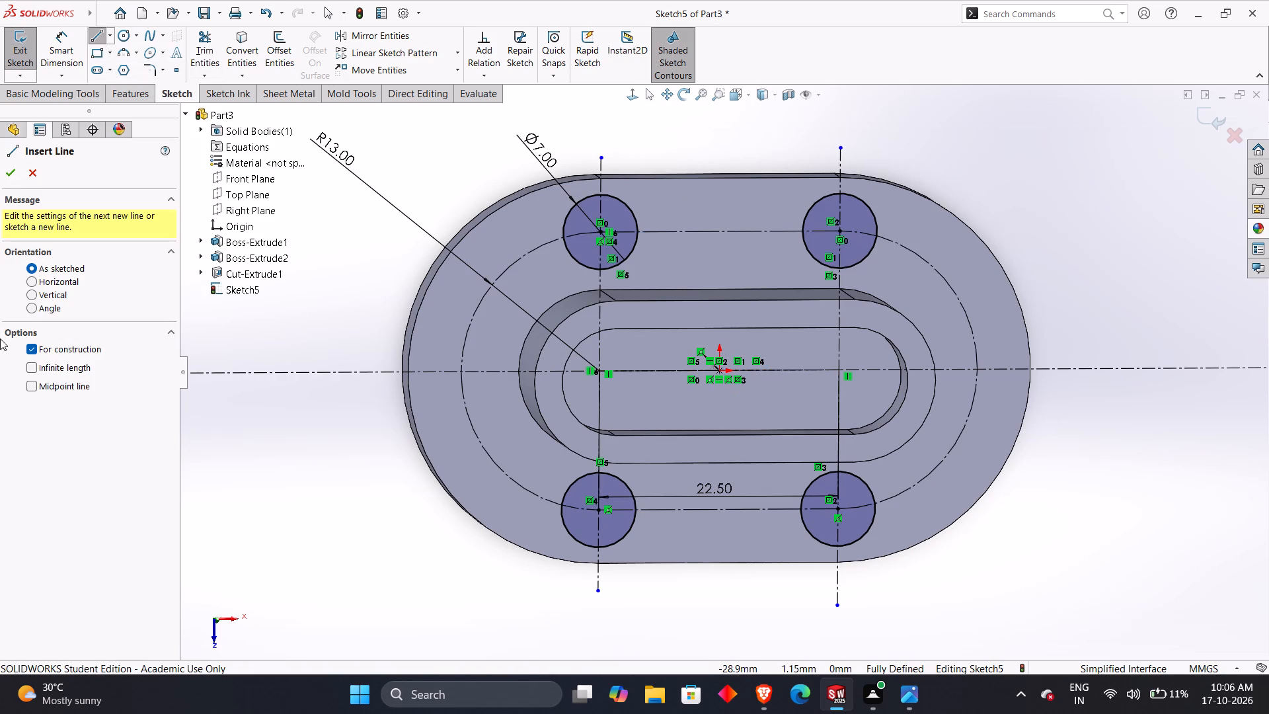
click(33, 293)
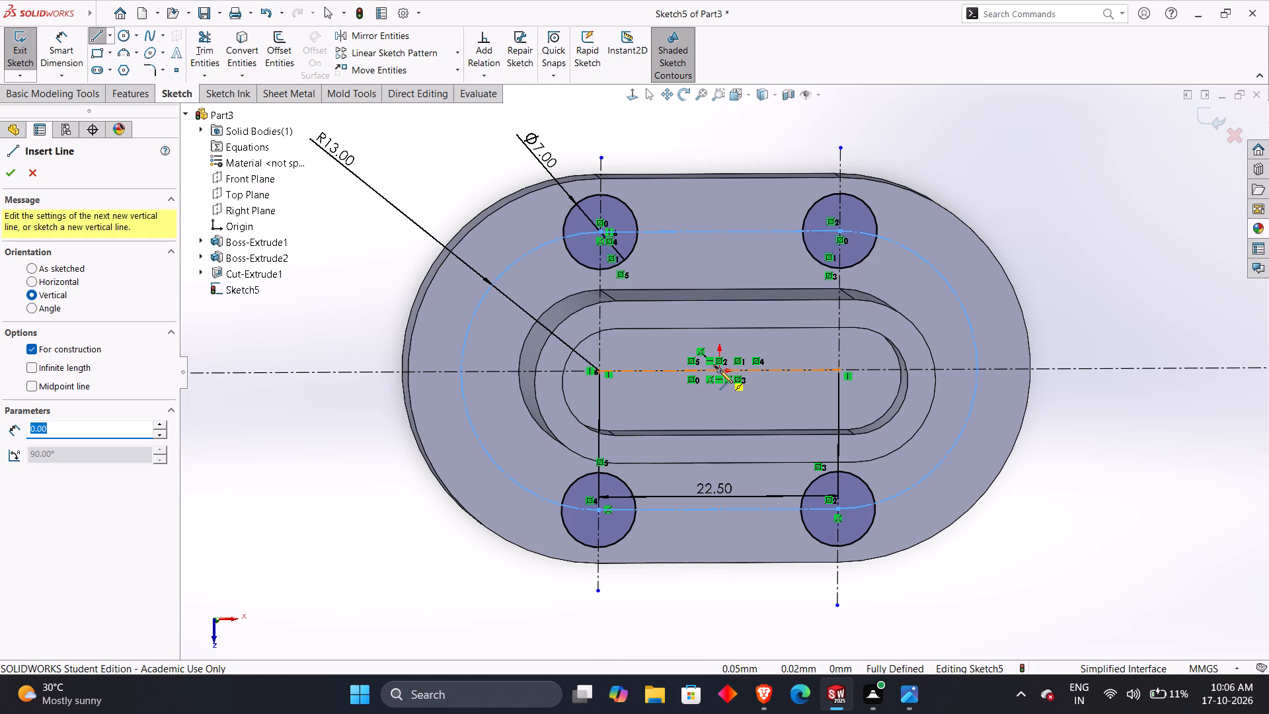
click(724, 167)
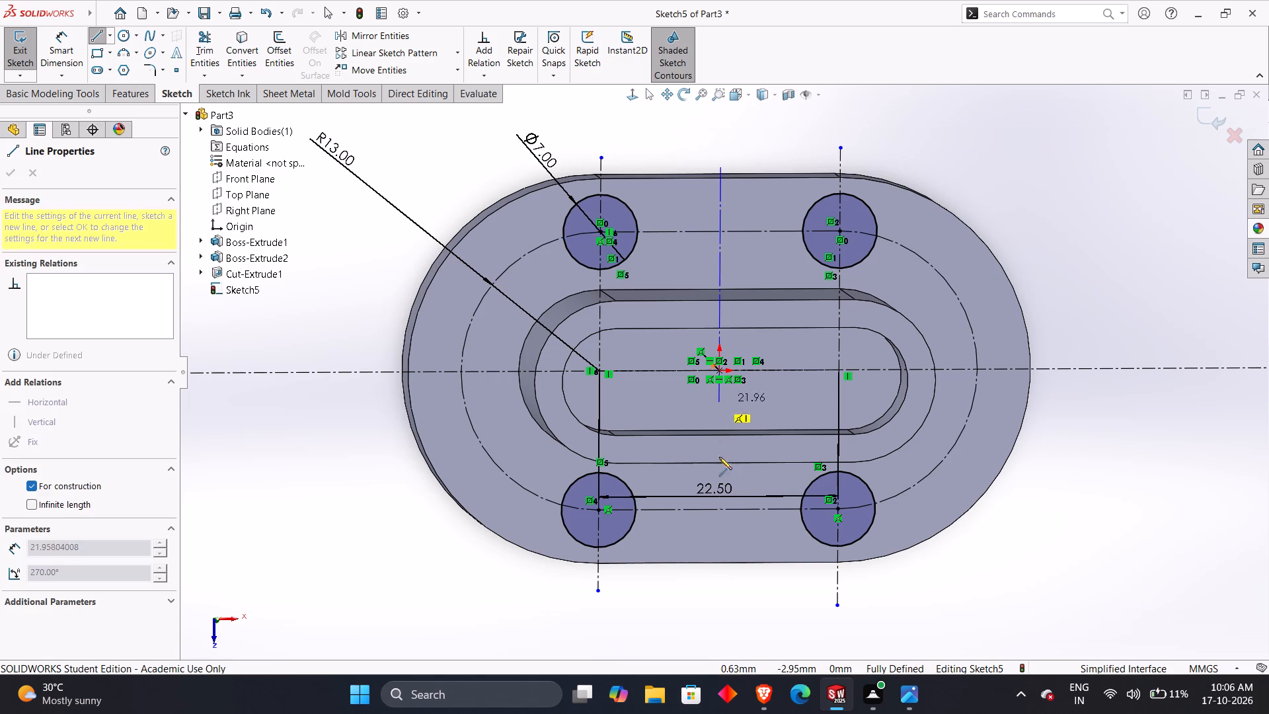
click(716, 582)
key(Escape)
key(Escape)
key(Escape)
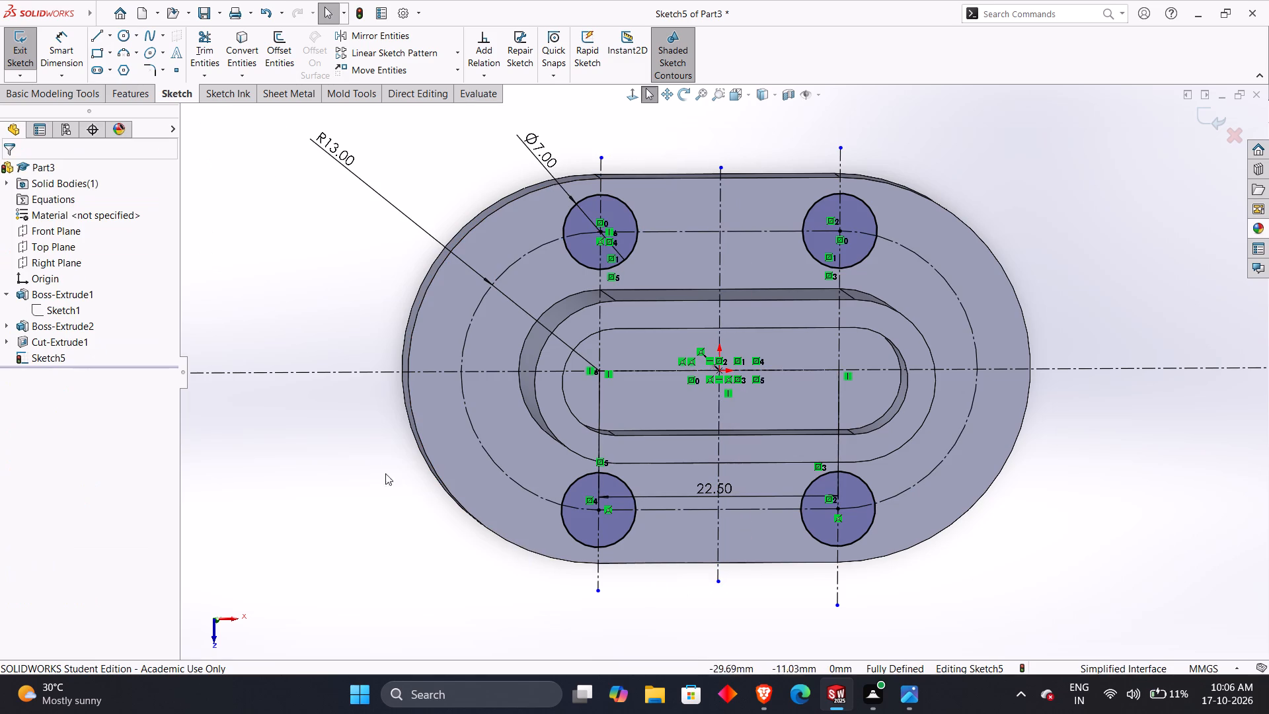
key(Escape)
key(Escape)
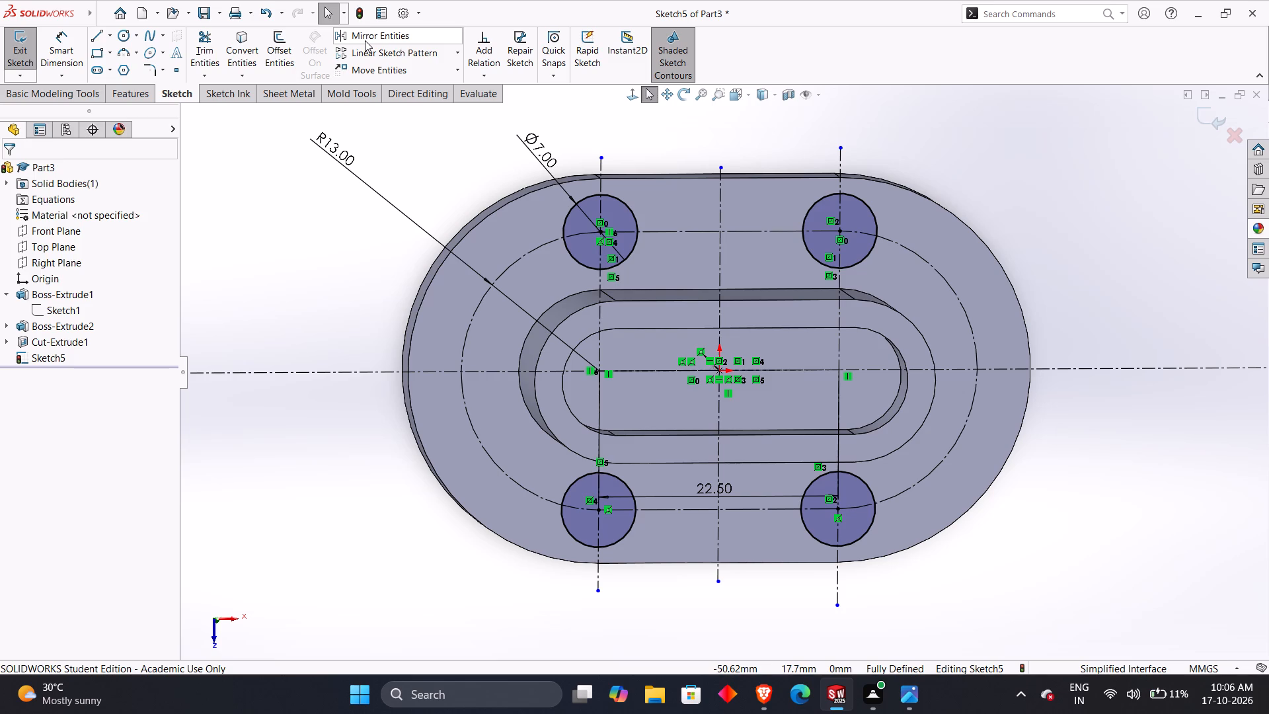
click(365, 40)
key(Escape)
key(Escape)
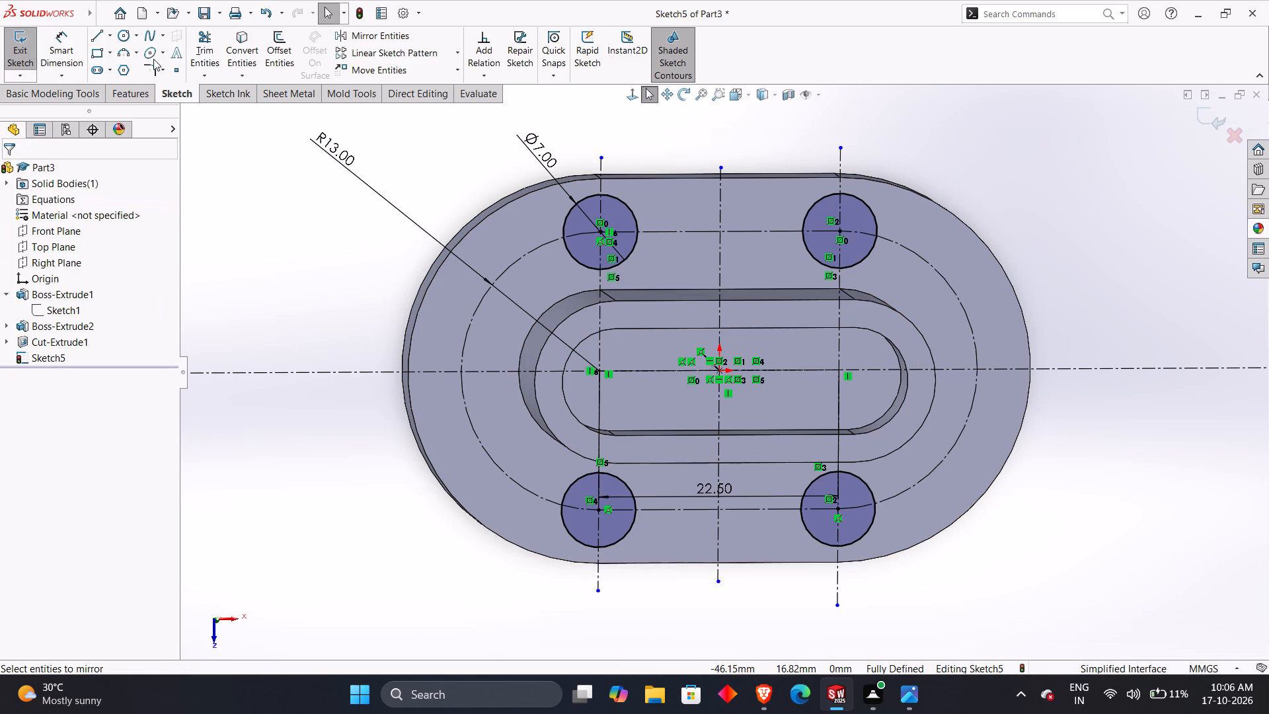
Sketch a circle on the horizontal centreline at the construction slot's left end and dimension its diameter to 7 mm.
key(alt+c)
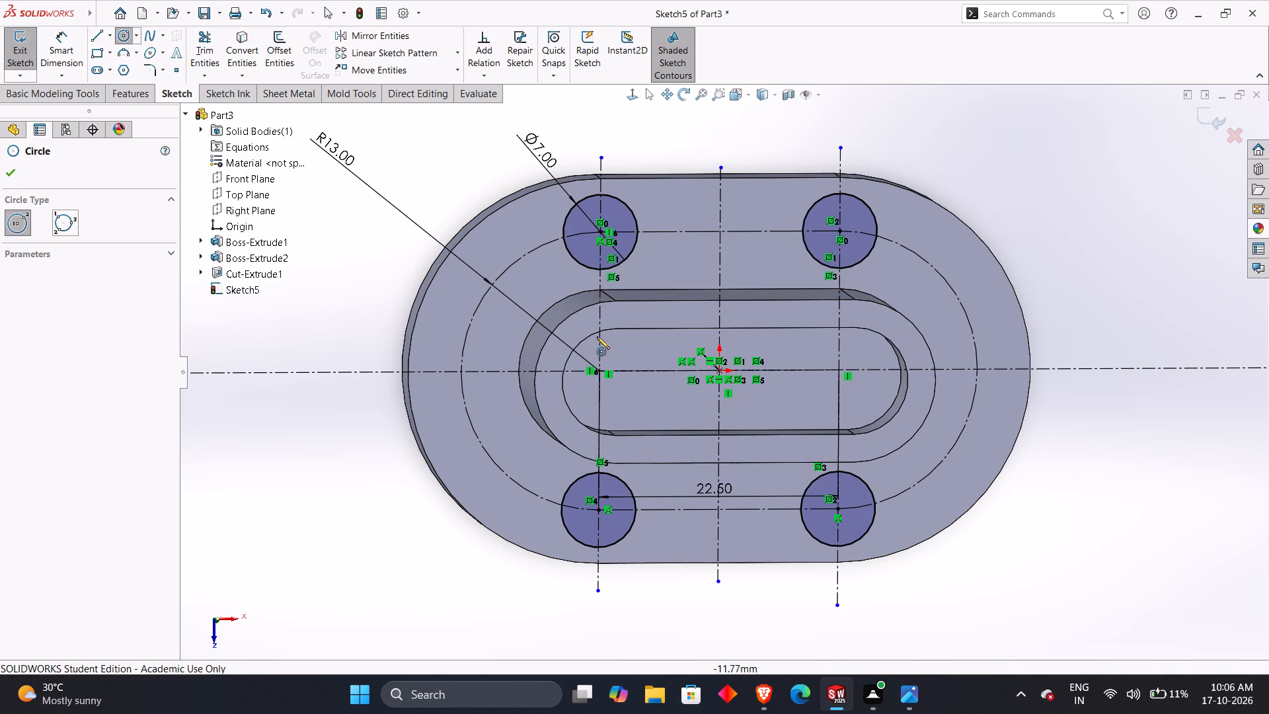
click(462, 372)
click(449, 394)
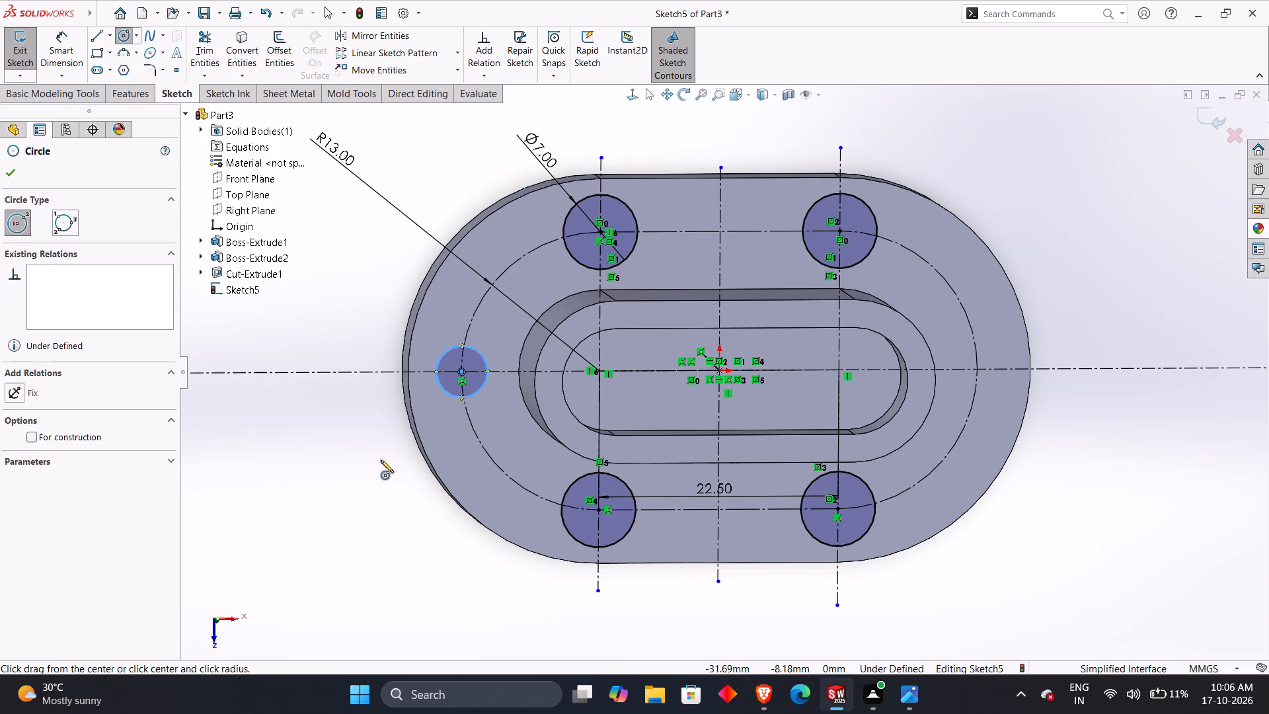
key(Escape)
right_drag(344, 526, 352, 326)
click(451, 349)
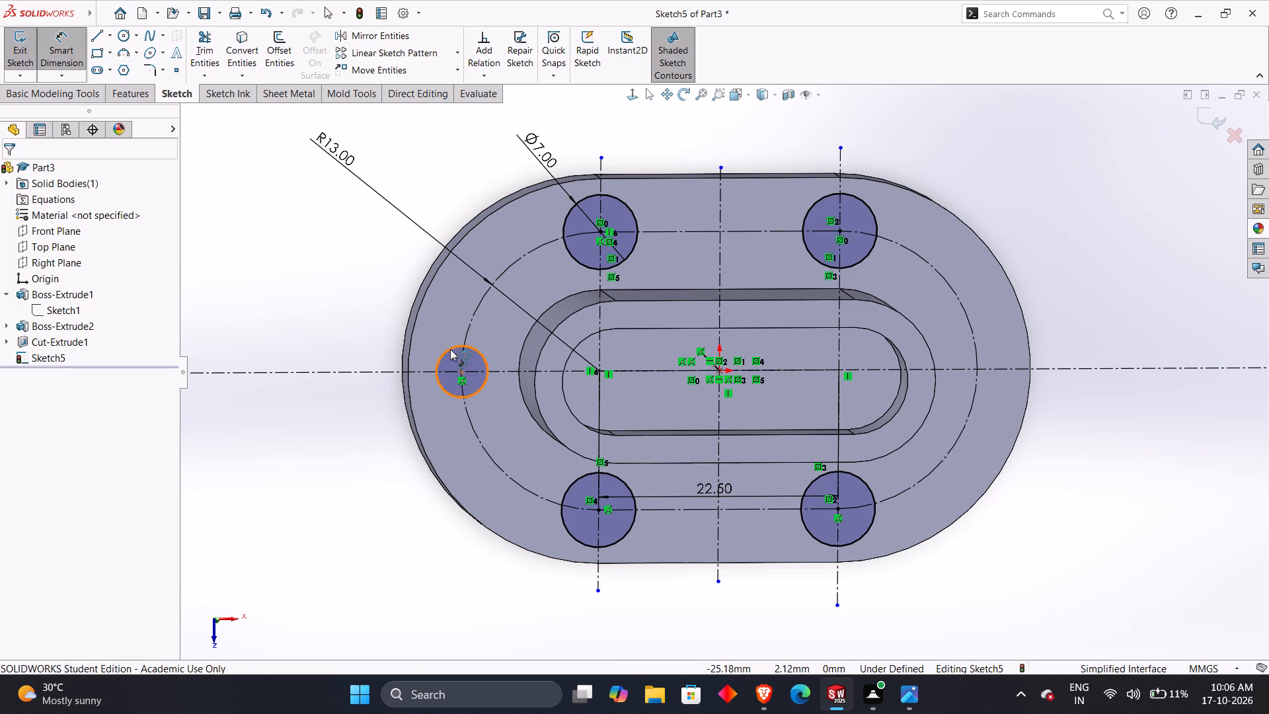
click(369, 287)
key(7)
key(Return)
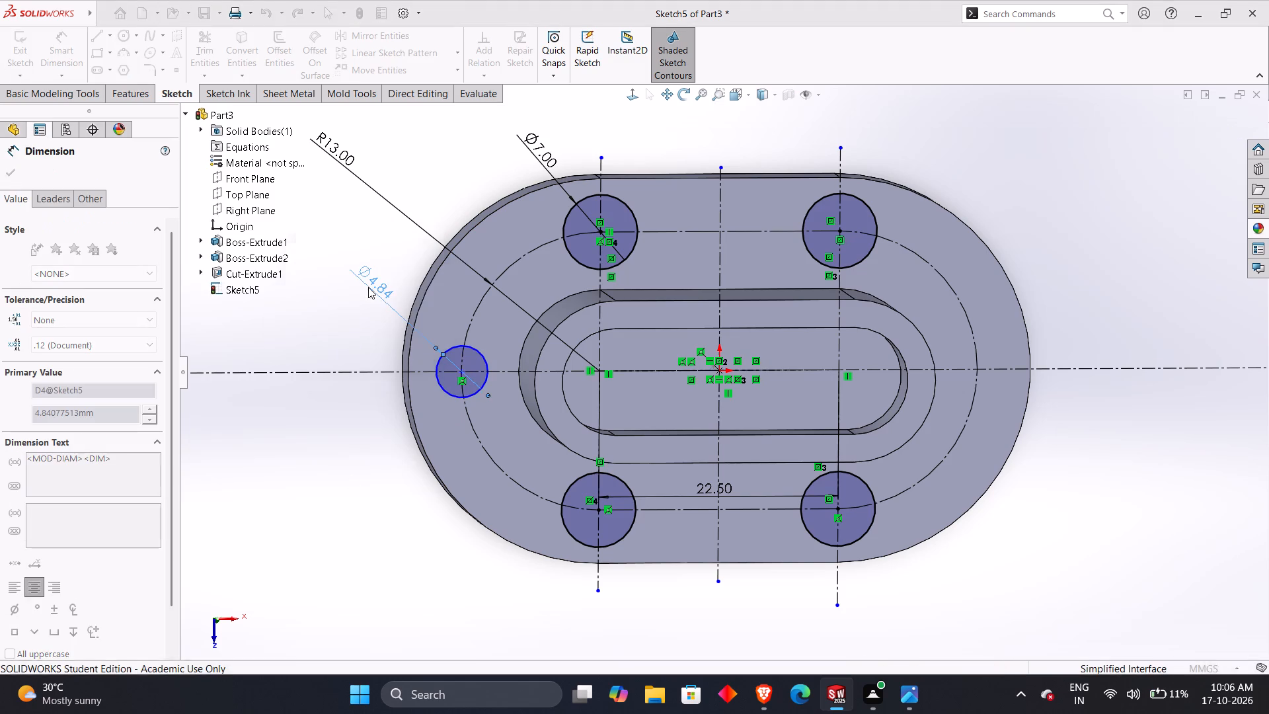
click(312, 455)
key(Escape)
key(Escape)
Snap the new left circle's centre to the midpoint of the construction slot's left arc on the horizontal centreline.
scroll(429, 412, down, 4)
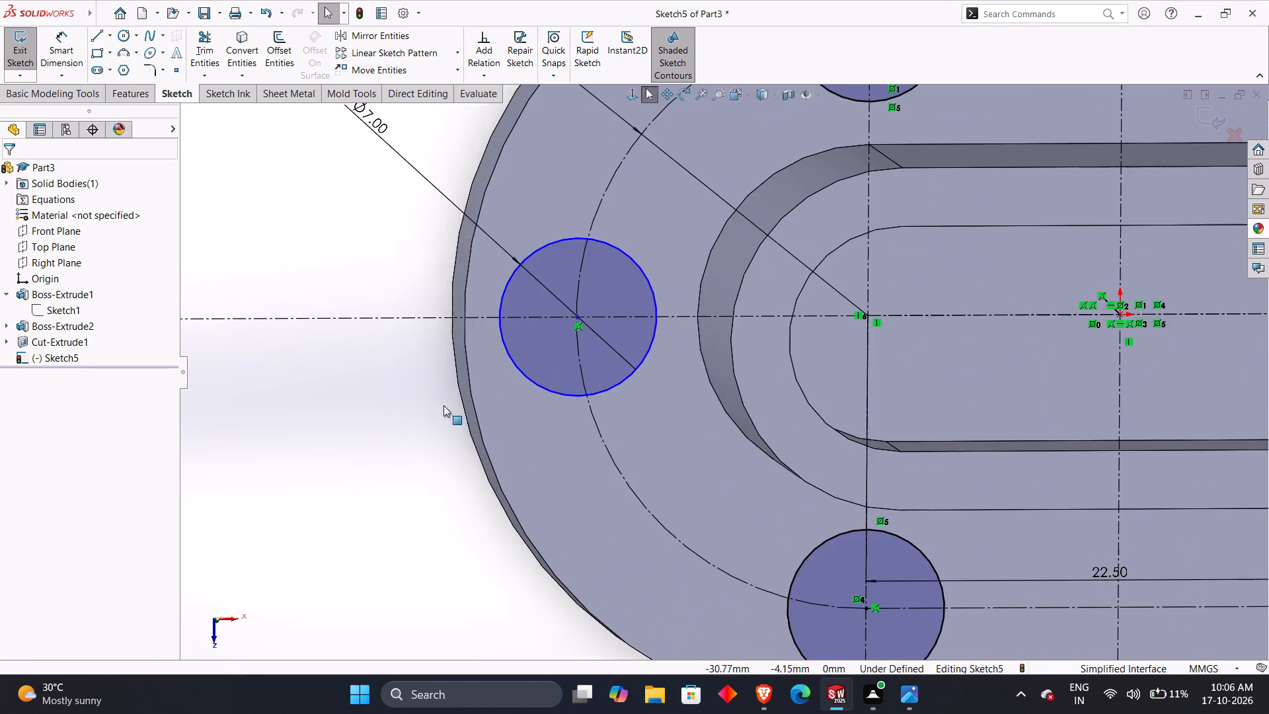
scroll(546, 381, down, 4)
scroll(595, 293, down, 3)
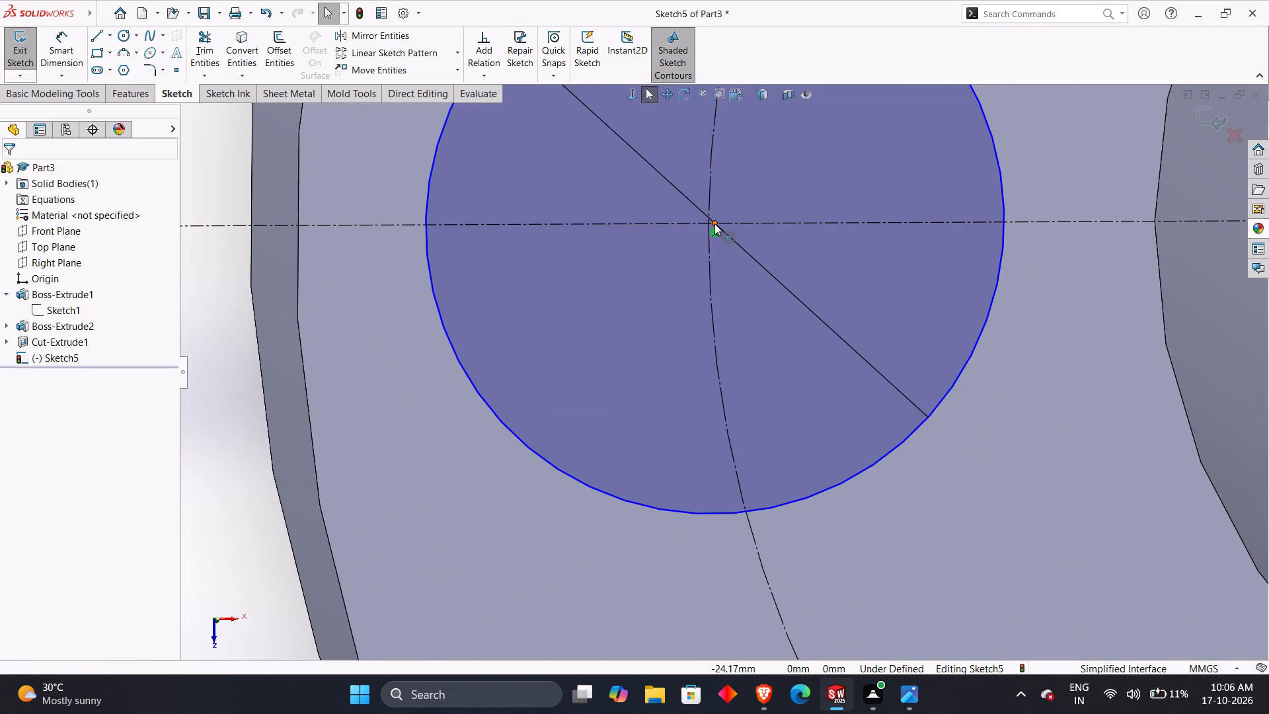
drag(714, 223, 687, 231)
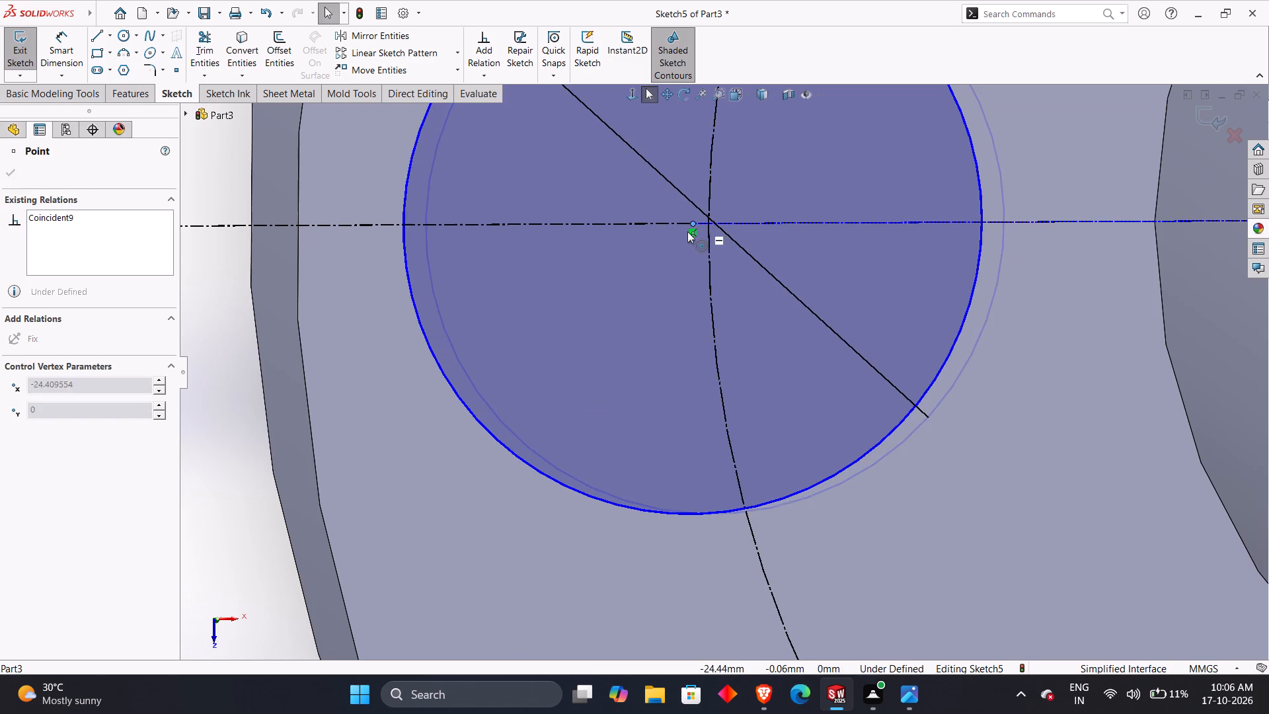
drag(687, 231, 710, 231)
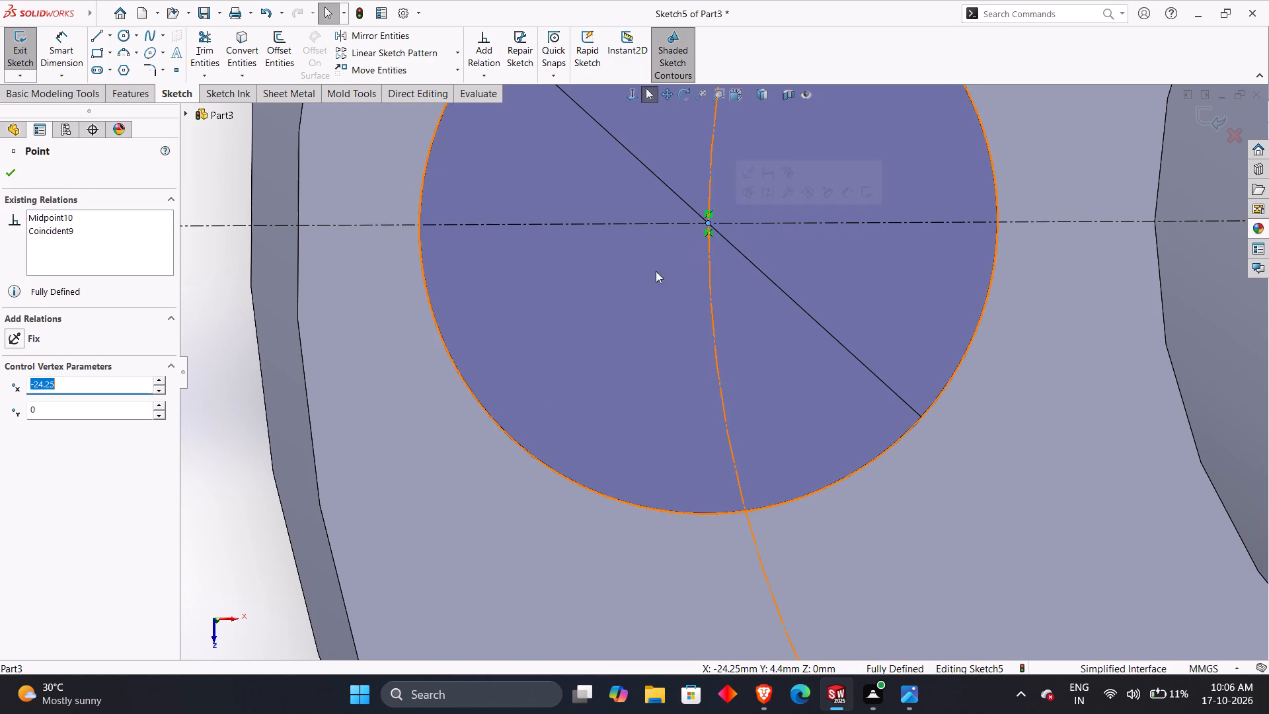
click(393, 444)
scroll(393, 444, up, 7)
click(406, 436)
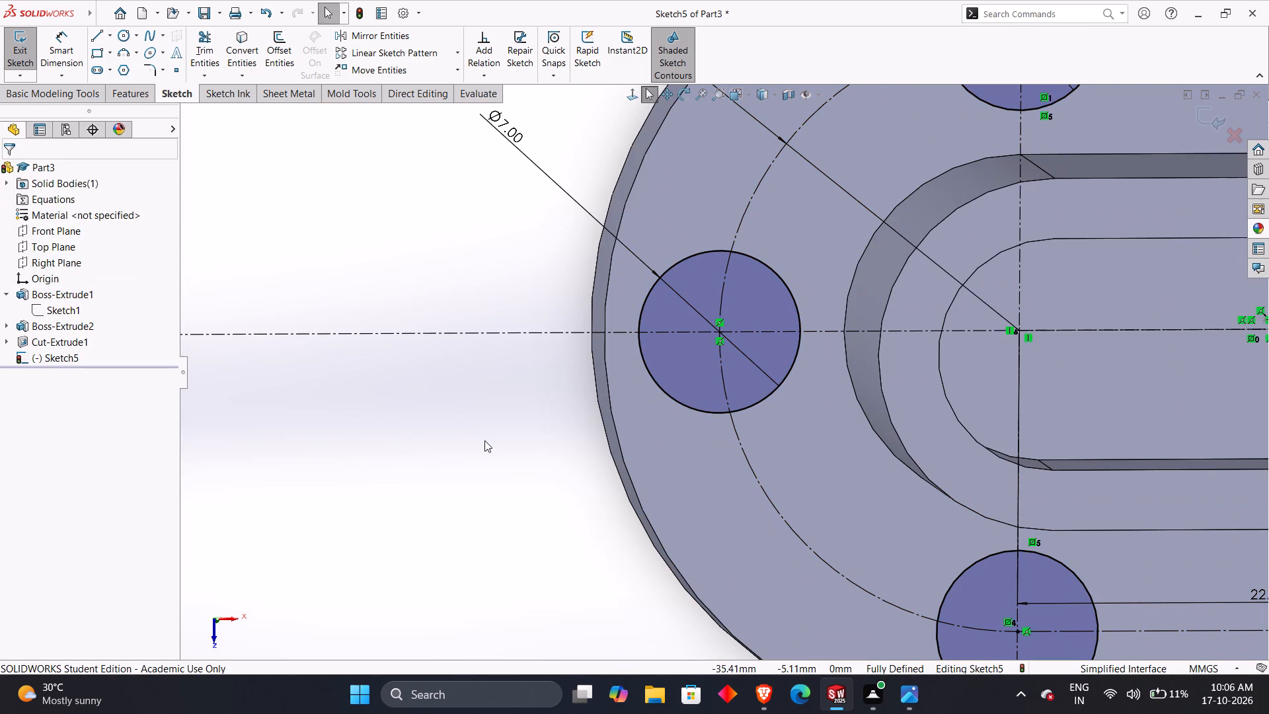
key(Escape)
Mirror the left-end 7 mm circle about the vertical centreline to the flange's right end.
click(659, 387)
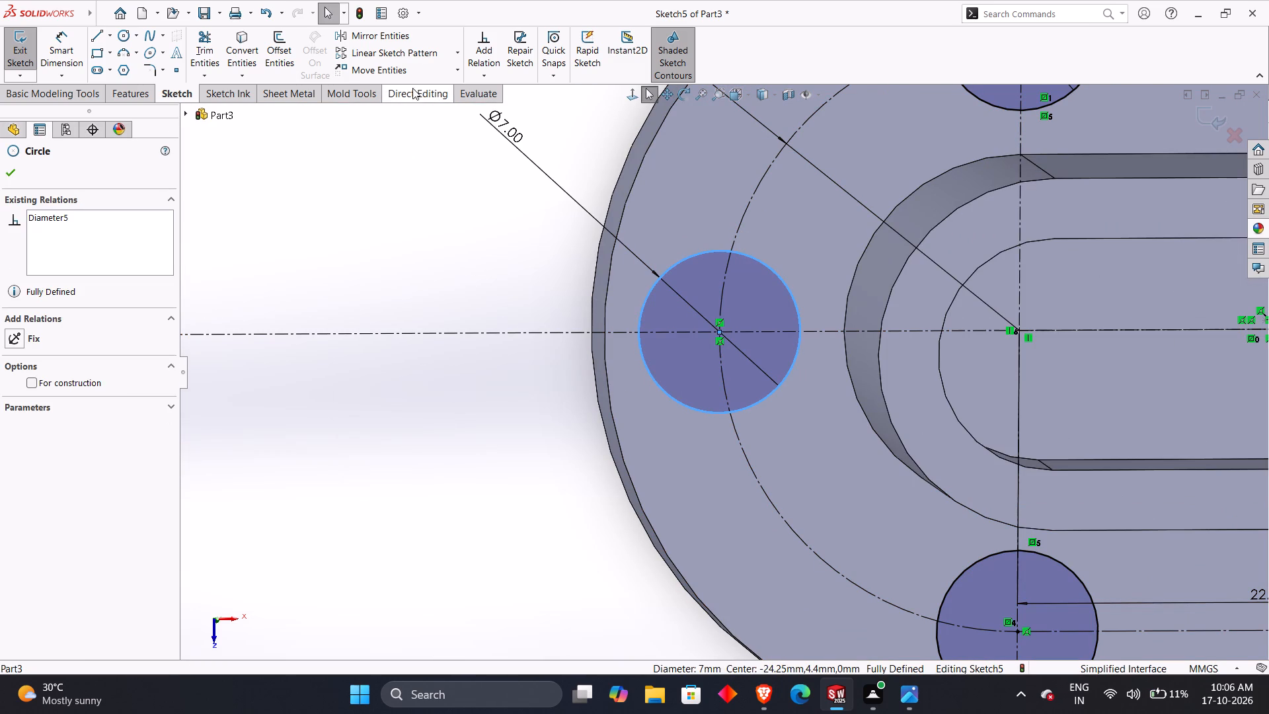
click(422, 33)
click(113, 365)
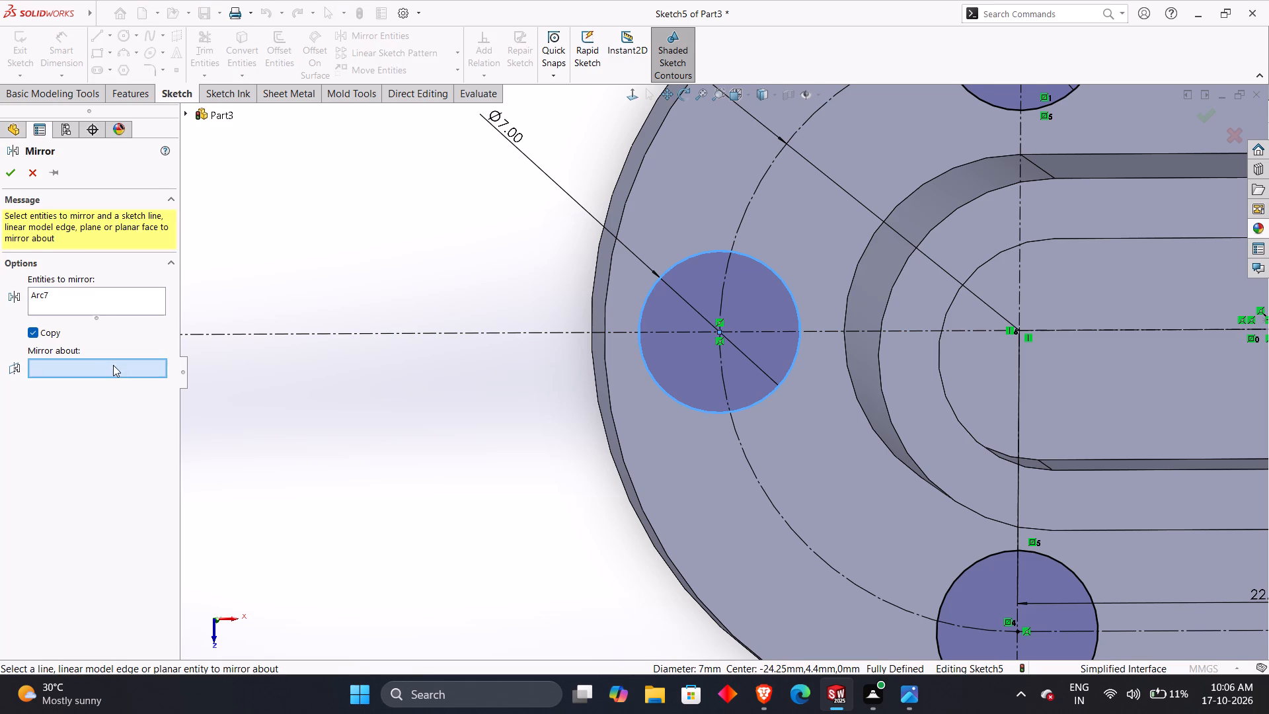
scroll(932, 389, up, 2)
click(1112, 280)
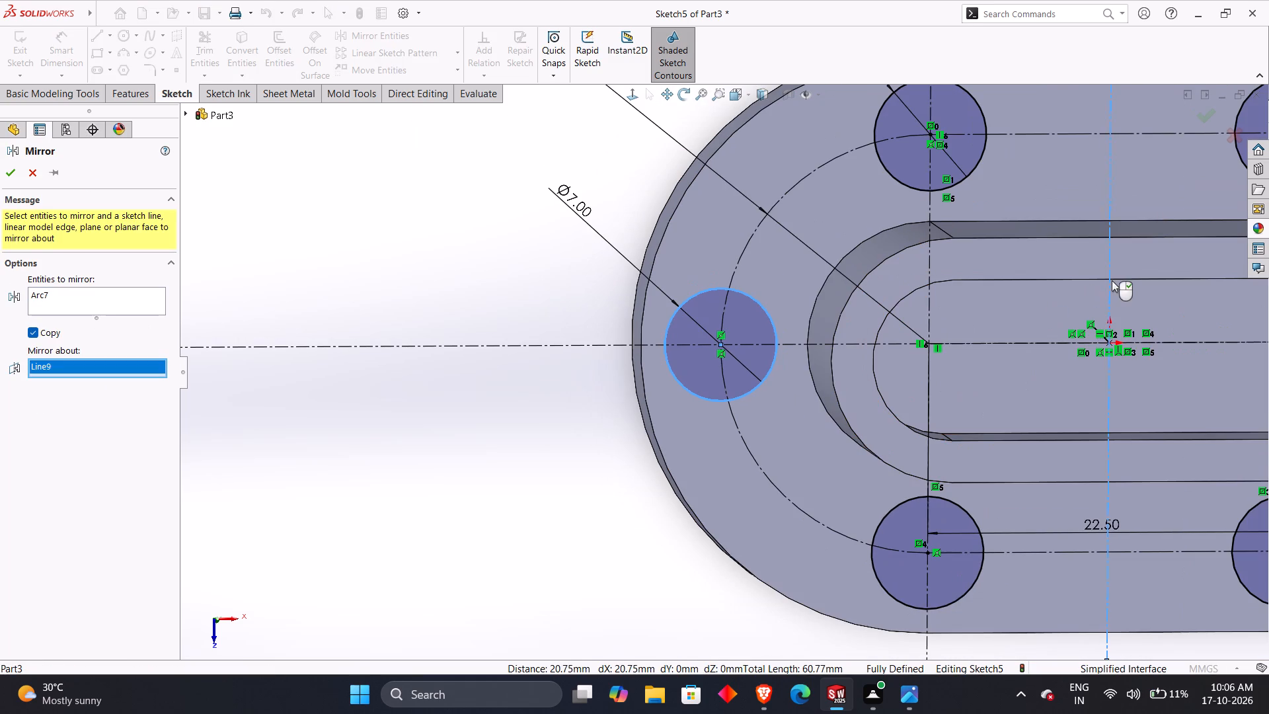
scroll(1068, 328, up, 4)
click(1, 177)
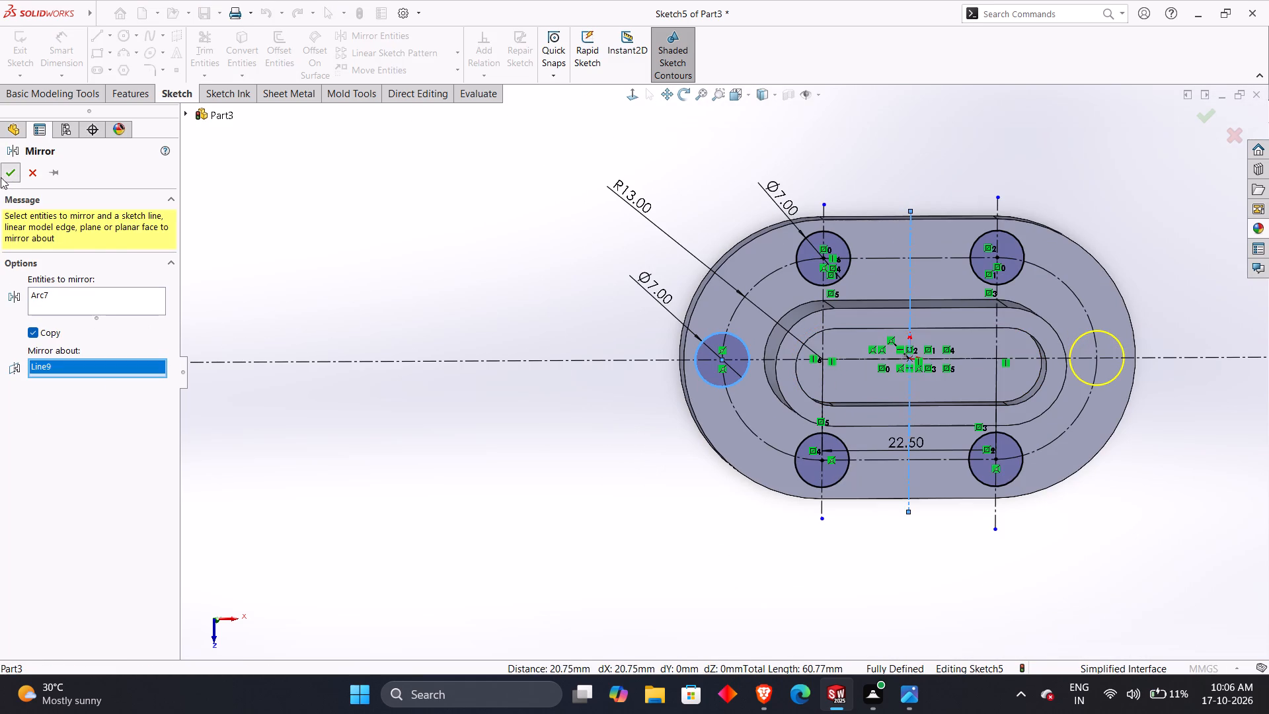
click(410, 302)
Cut-extrude the six 7 mm flange circles to a blind depth of 1 mm, as given in the reference drawing.
middle_drag(488, 528, 475, 456)
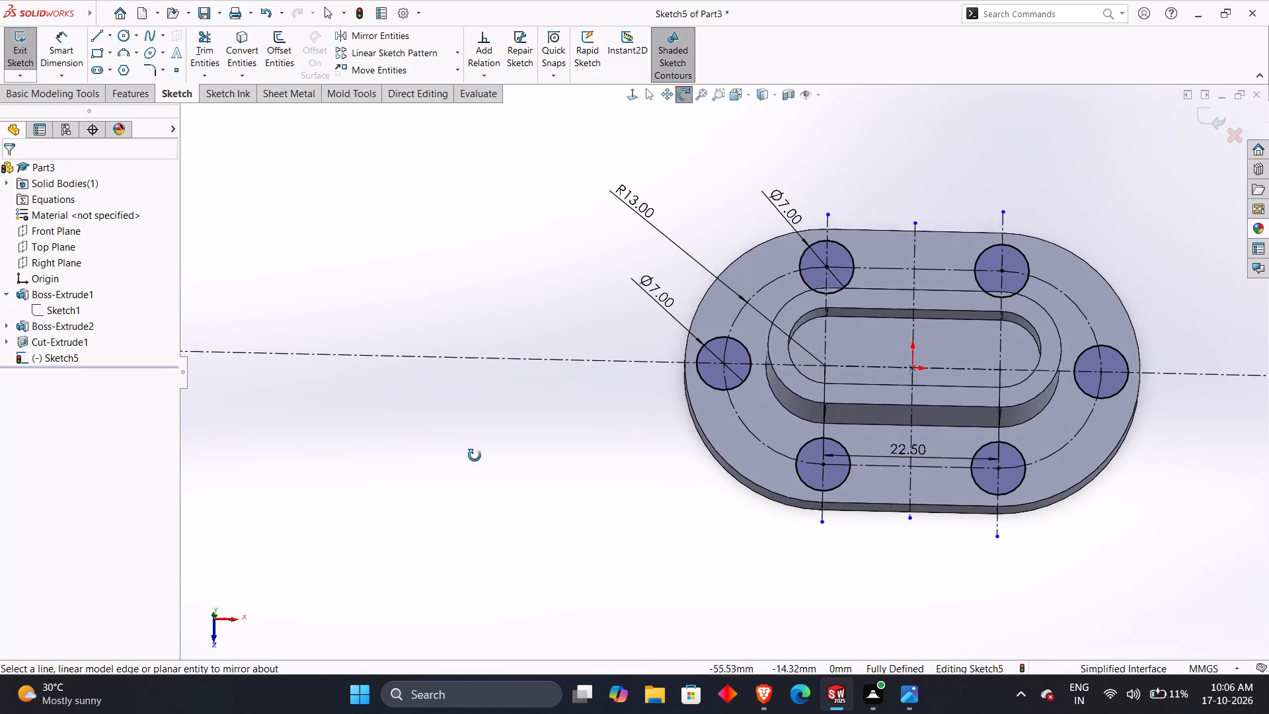
middle_drag(475, 456, 449, 397)
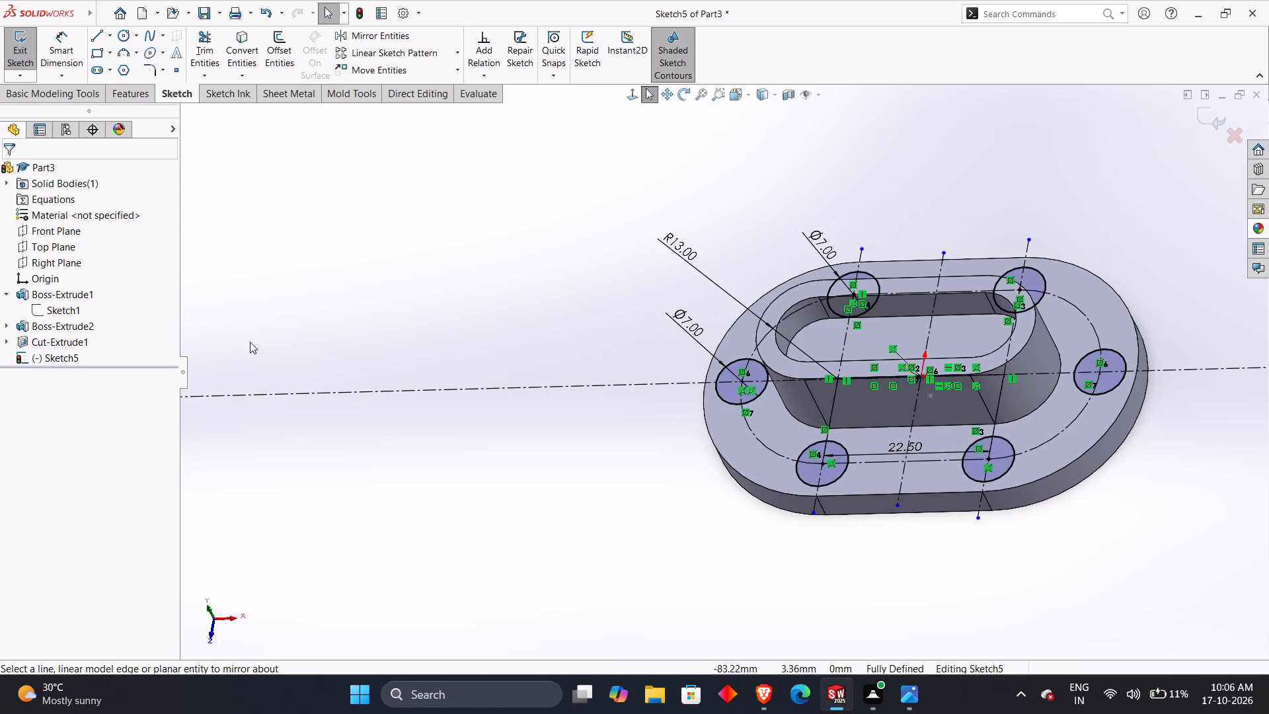
click(132, 92)
click(216, 54)
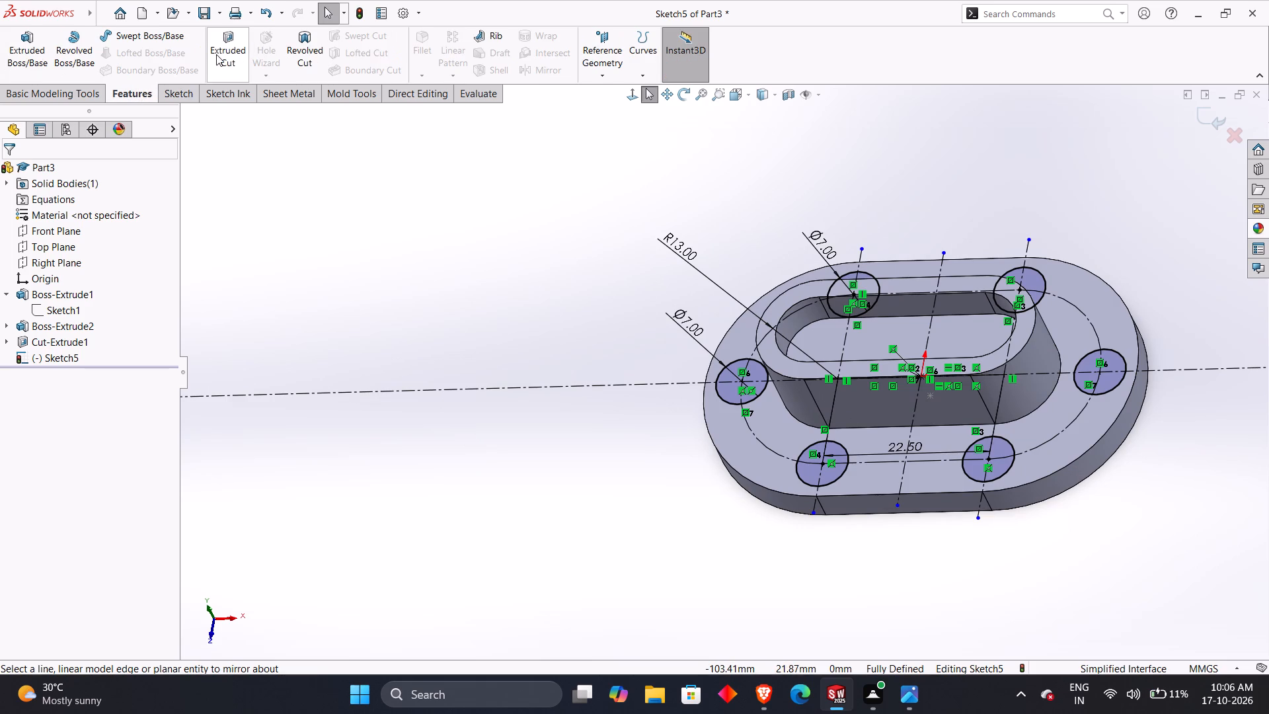
middle_drag(375, 508, 363, 318)
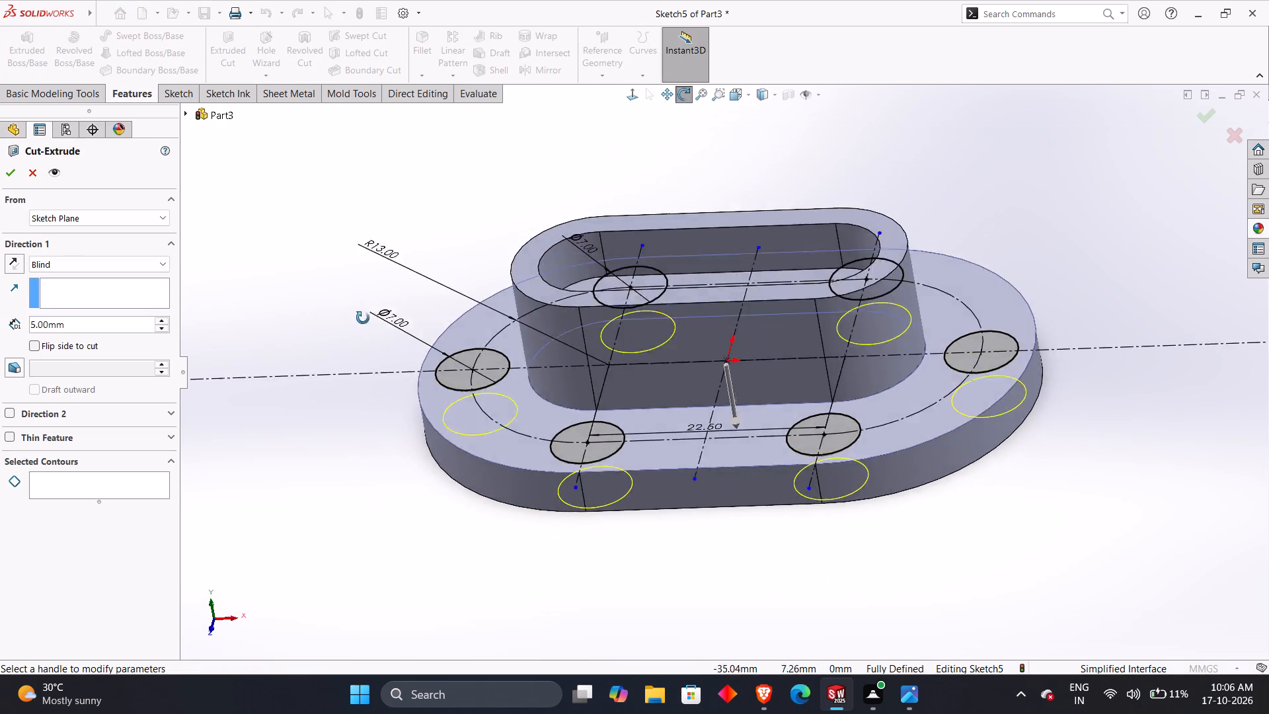
middle_drag(363, 318, 354, 274)
middle_drag(403, 499, 394, 440)
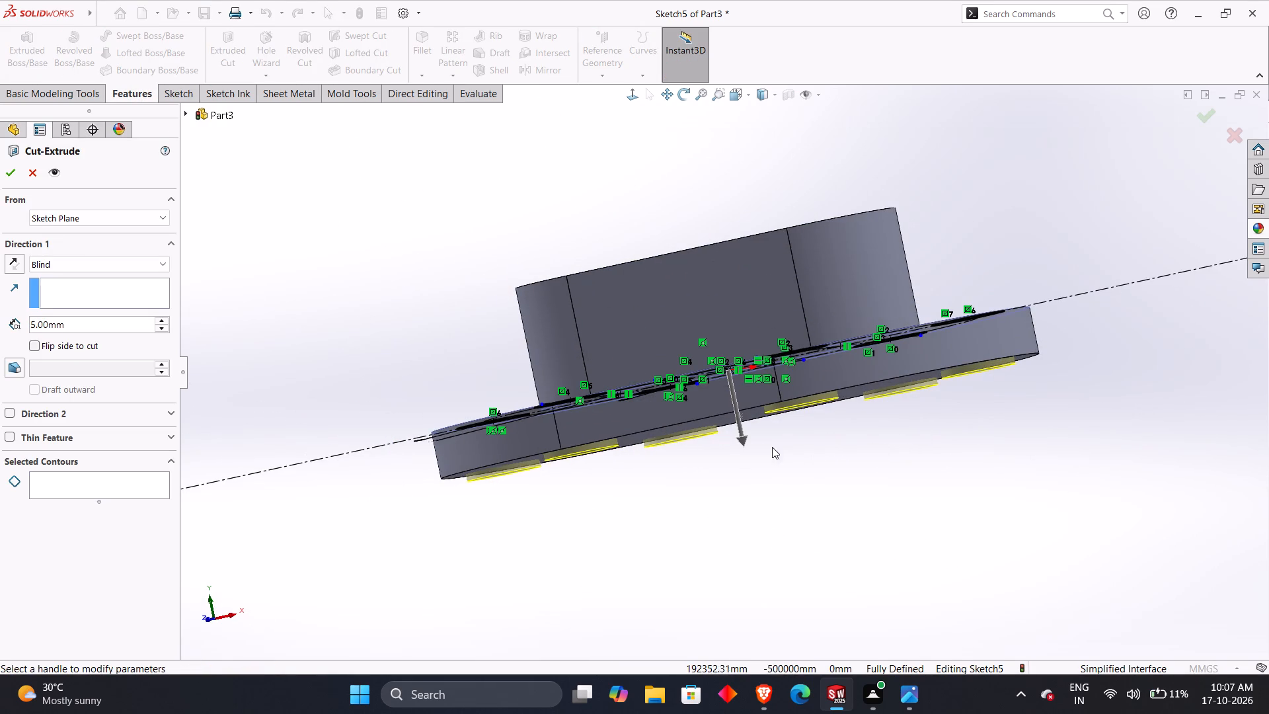
drag(746, 441, 750, 518)
middle_drag(553, 367, 596, 494)
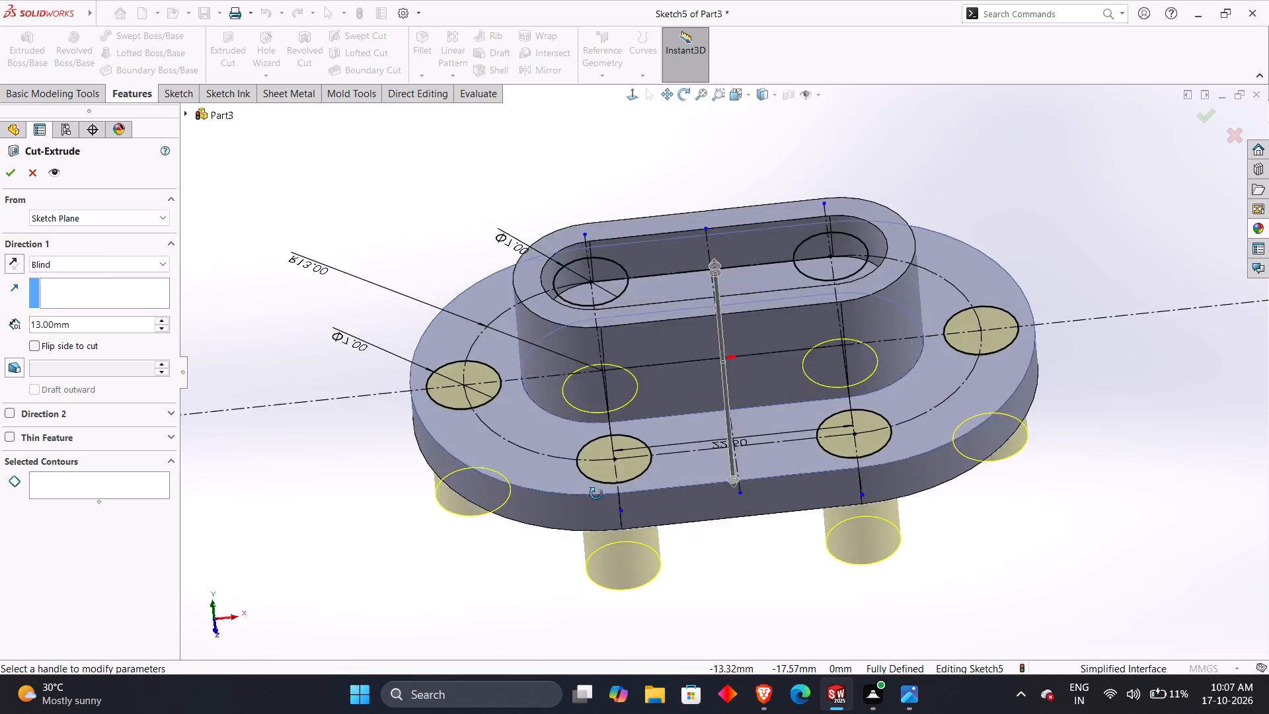
middle_drag(596, 494, 598, 520)
key(alt+Tab)
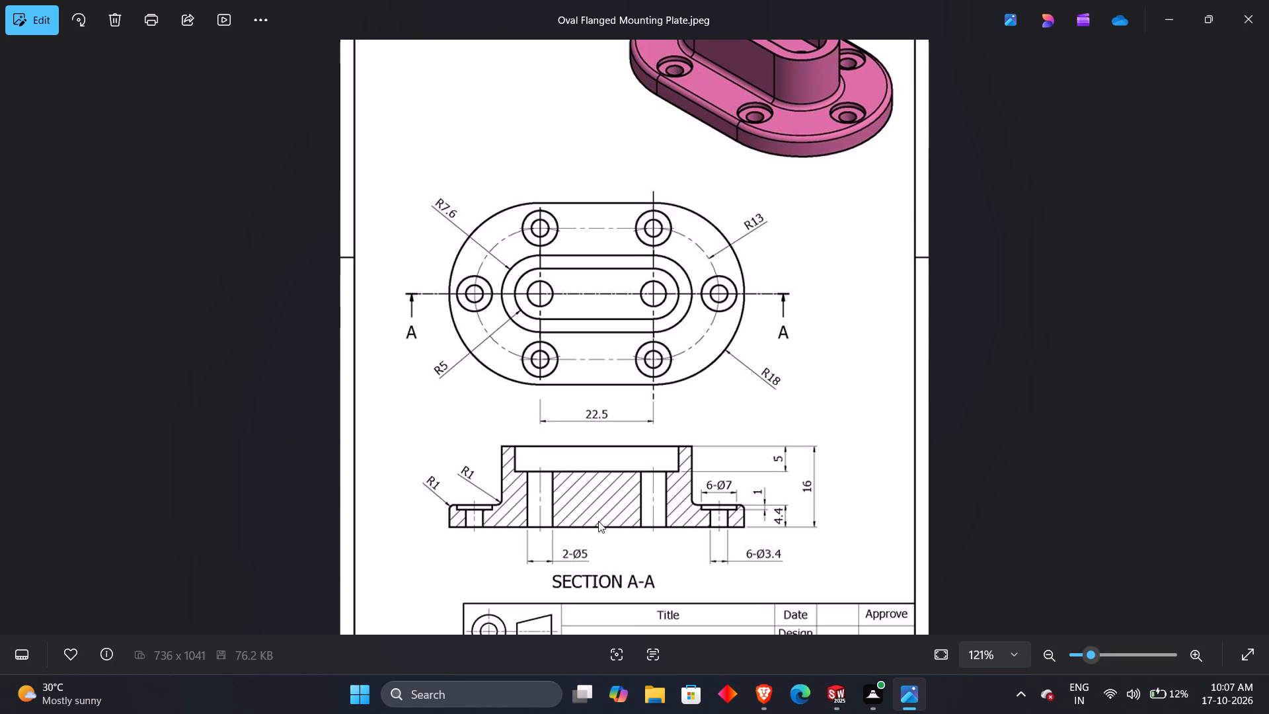
key(alt+Tab)
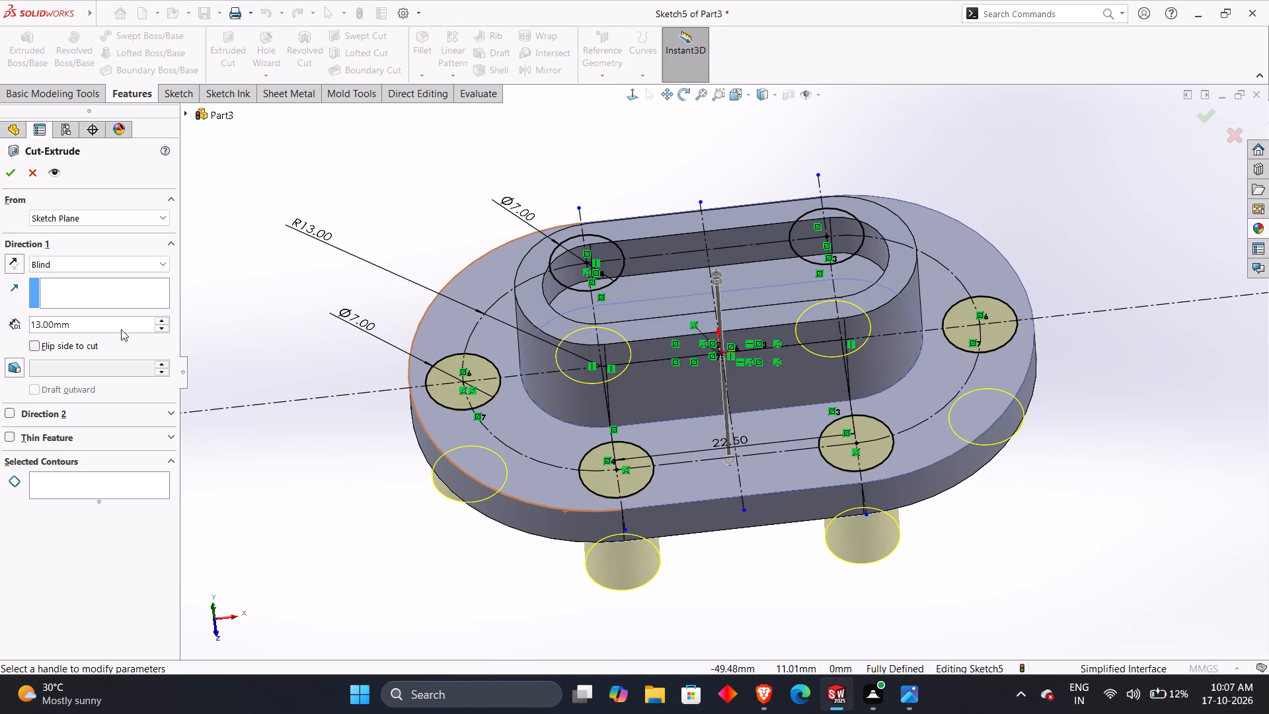
click(121, 329)
double_click(121, 329)
key(1)
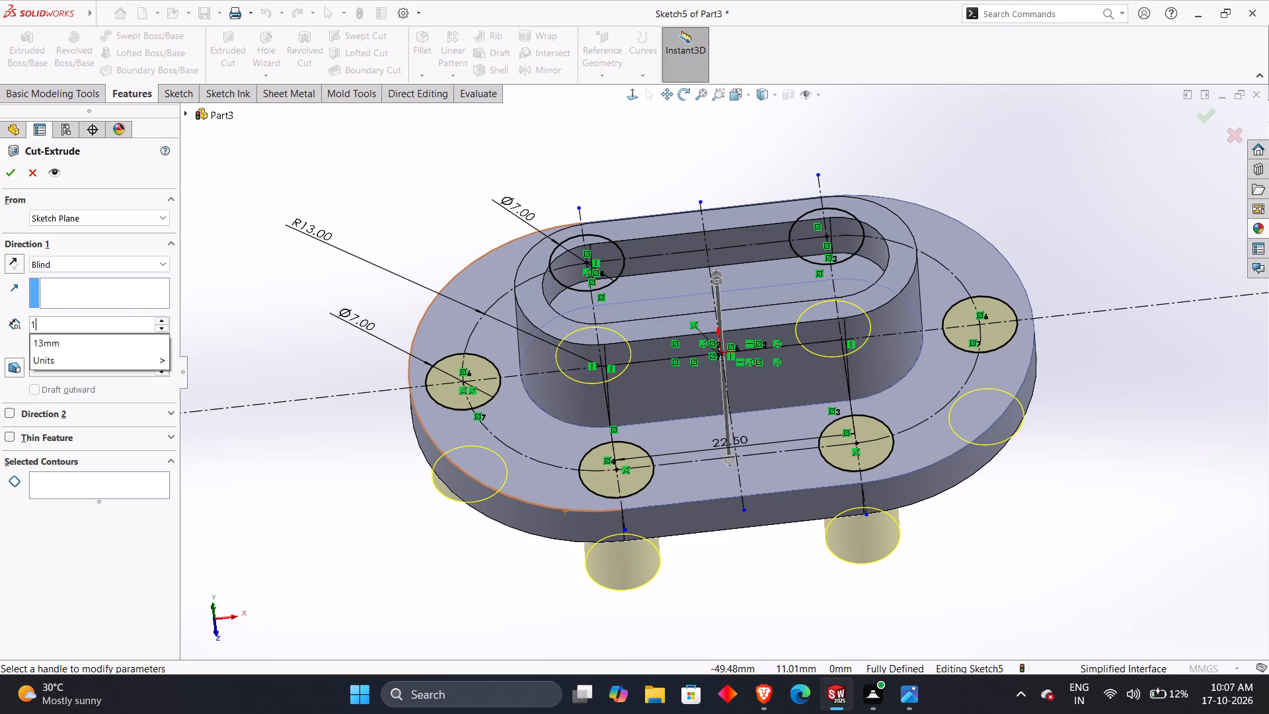
key(Return)
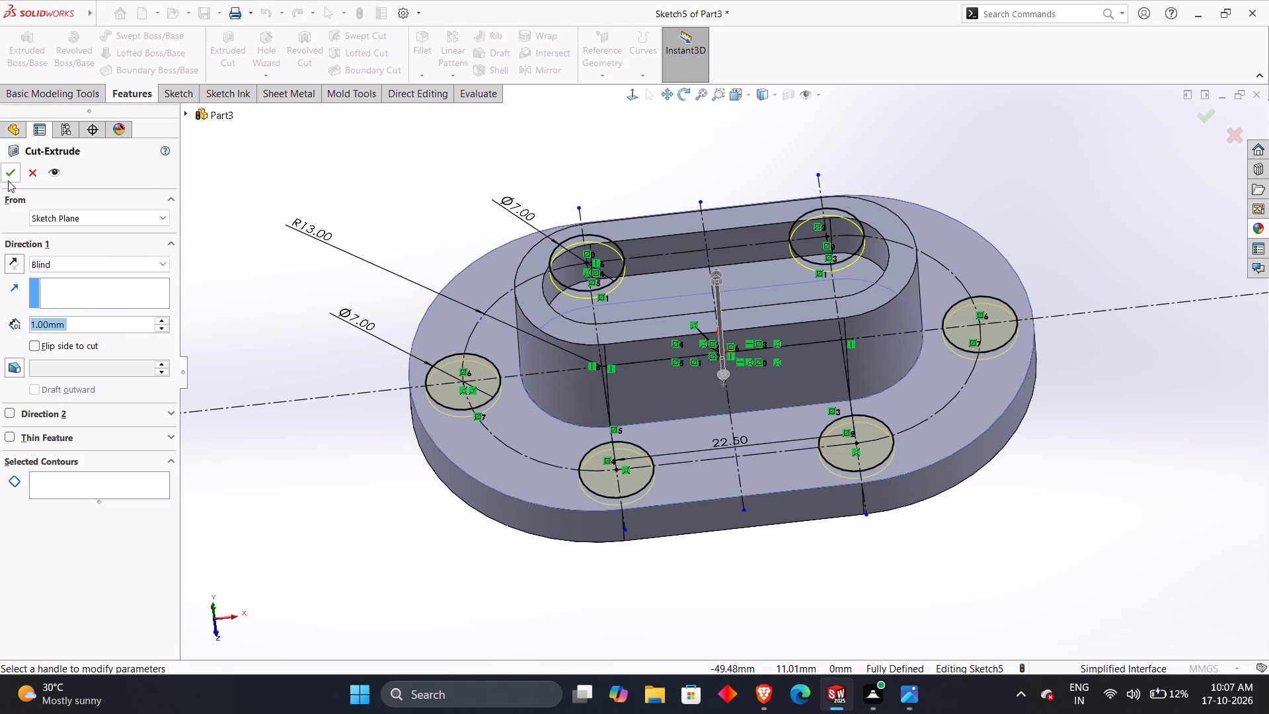
click(9, 180)
click(257, 318)
Start a new sketch on the floor of the flange's upper-left 7 mm recess.
middle_drag(283, 299, 281, 377)
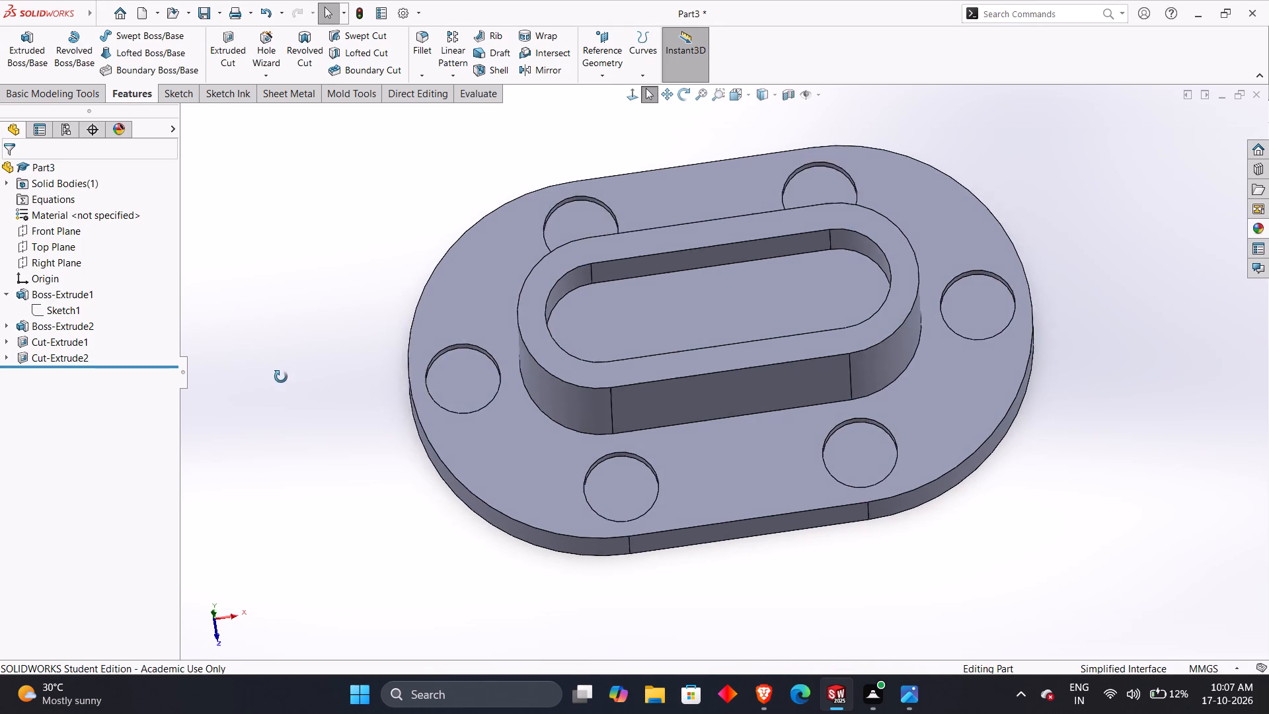
middle_drag(281, 377, 262, 422)
middle_drag(344, 353, 353, 397)
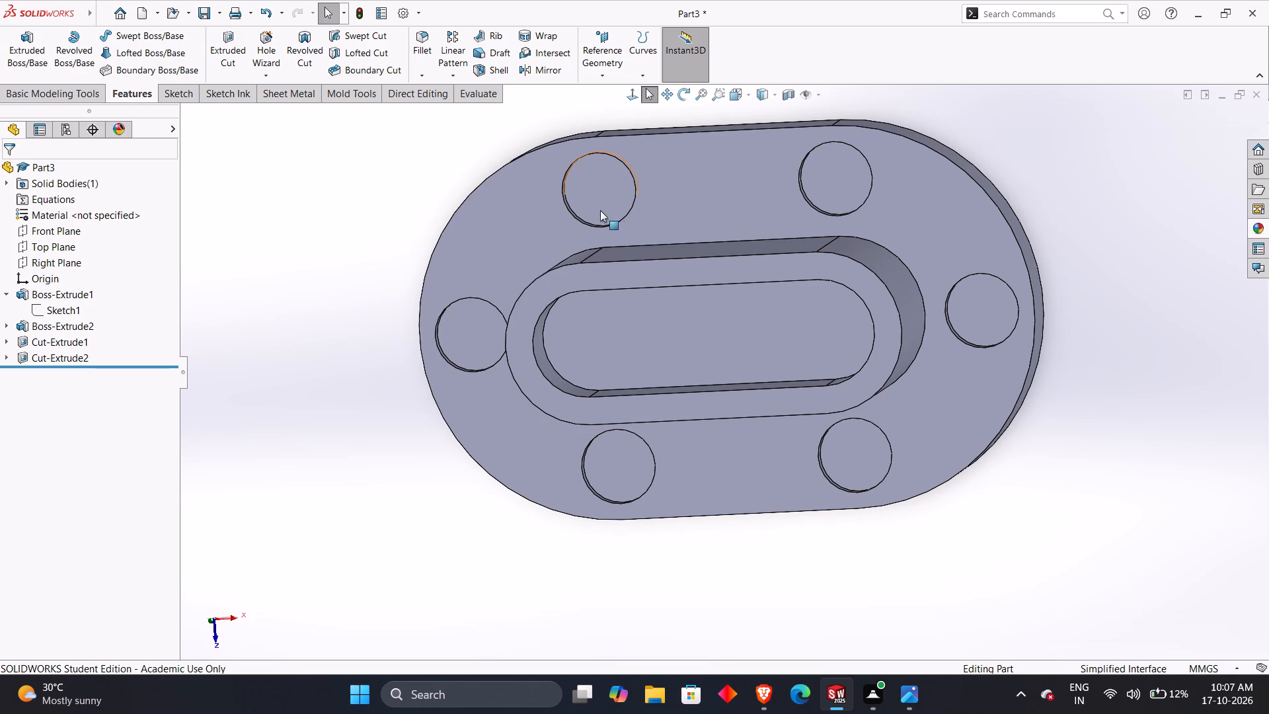
right_click(597, 199)
click(631, 184)
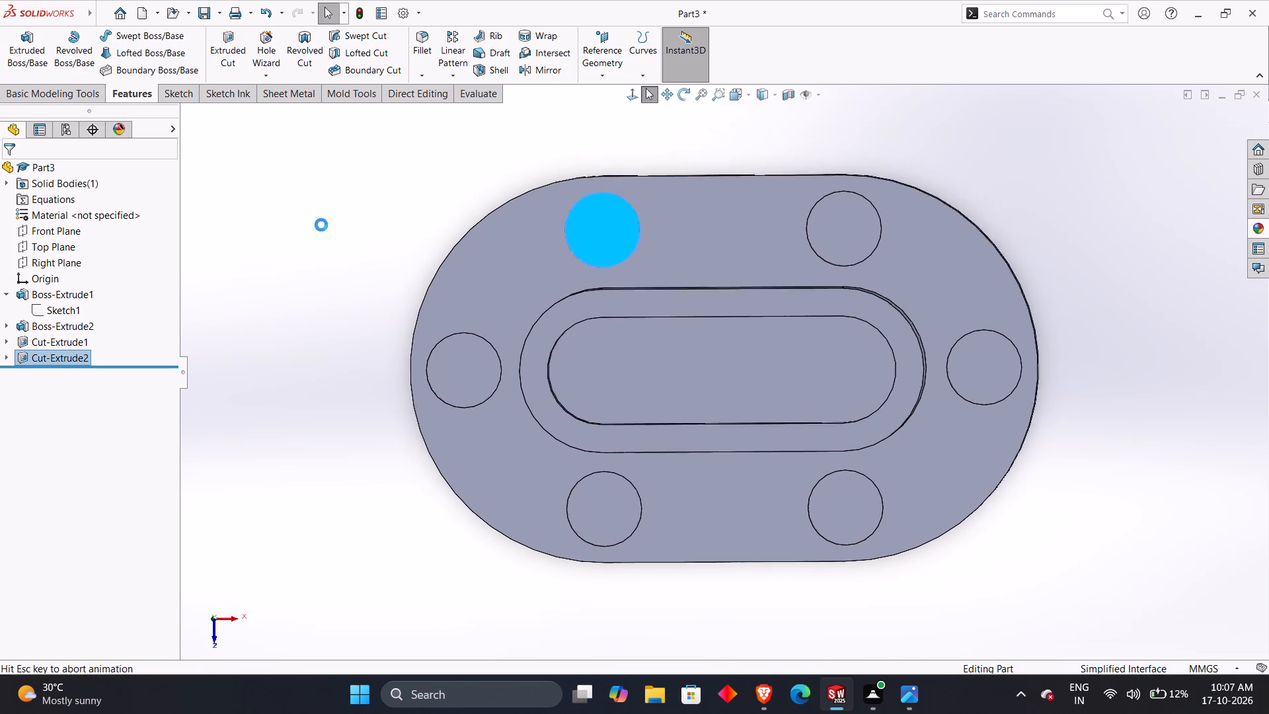
click(319, 225)
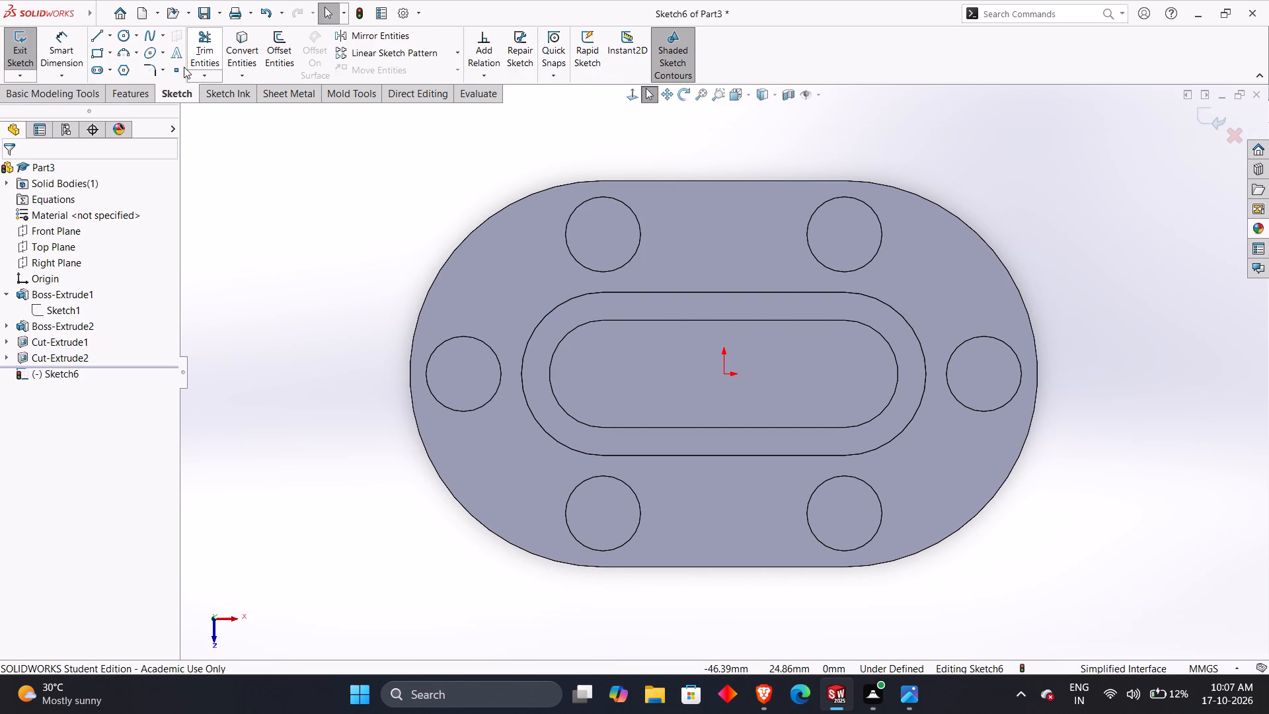
Sketch a circle concentric with the upper-left 7 mm recess and dimension its diameter to 3.4 mm per the reference drawing.
click(131, 34)
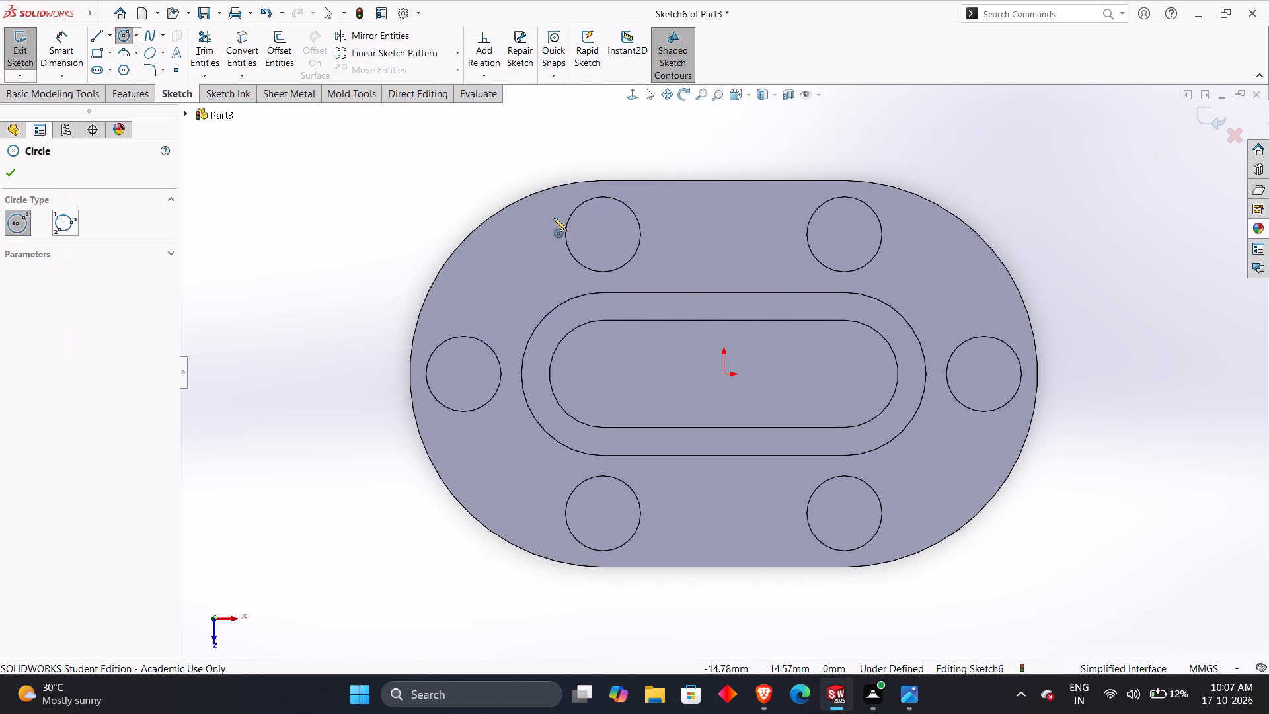
click(603, 237)
click(594, 257)
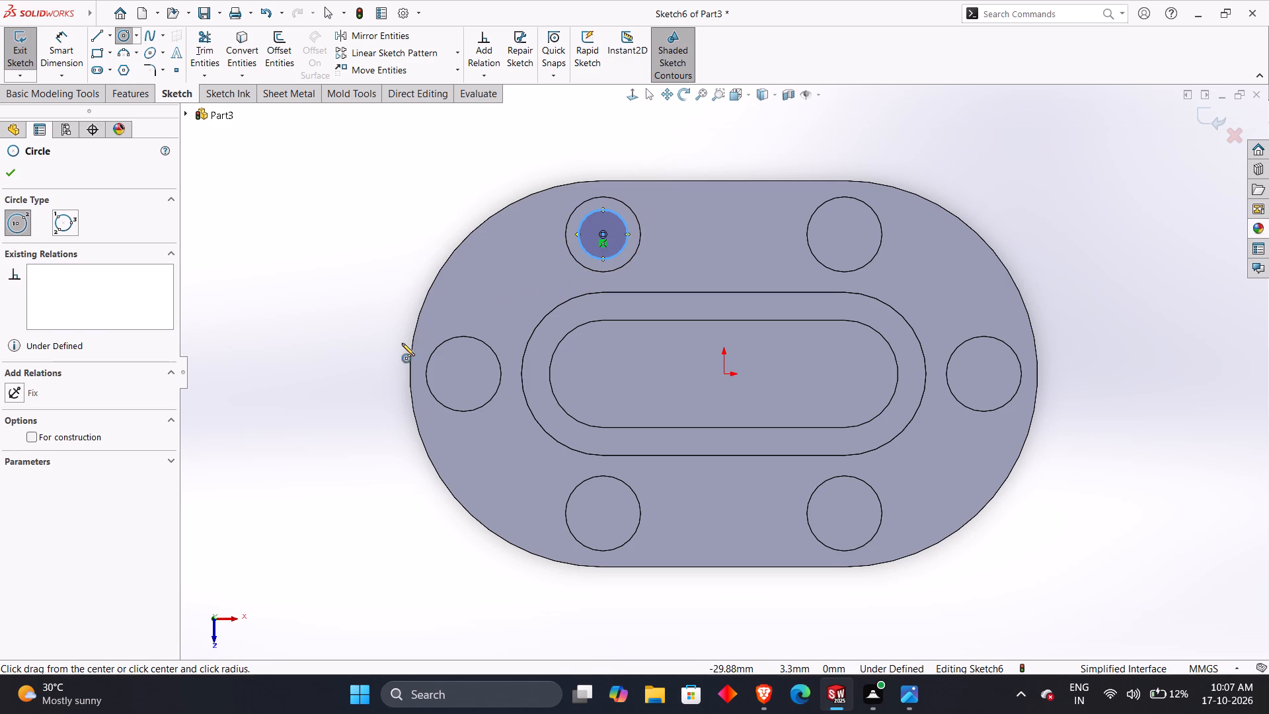
right_drag(401, 352, 410, 110)
key(alt+Tab)
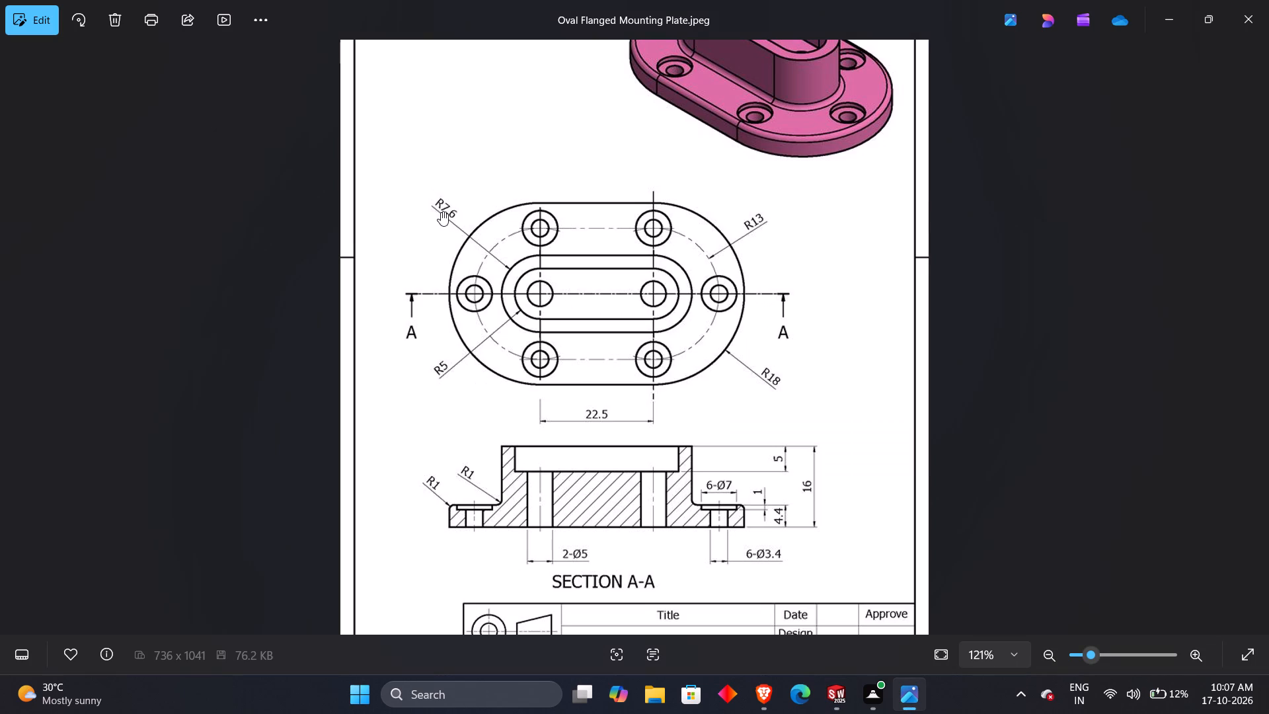
key(alt+Tab)
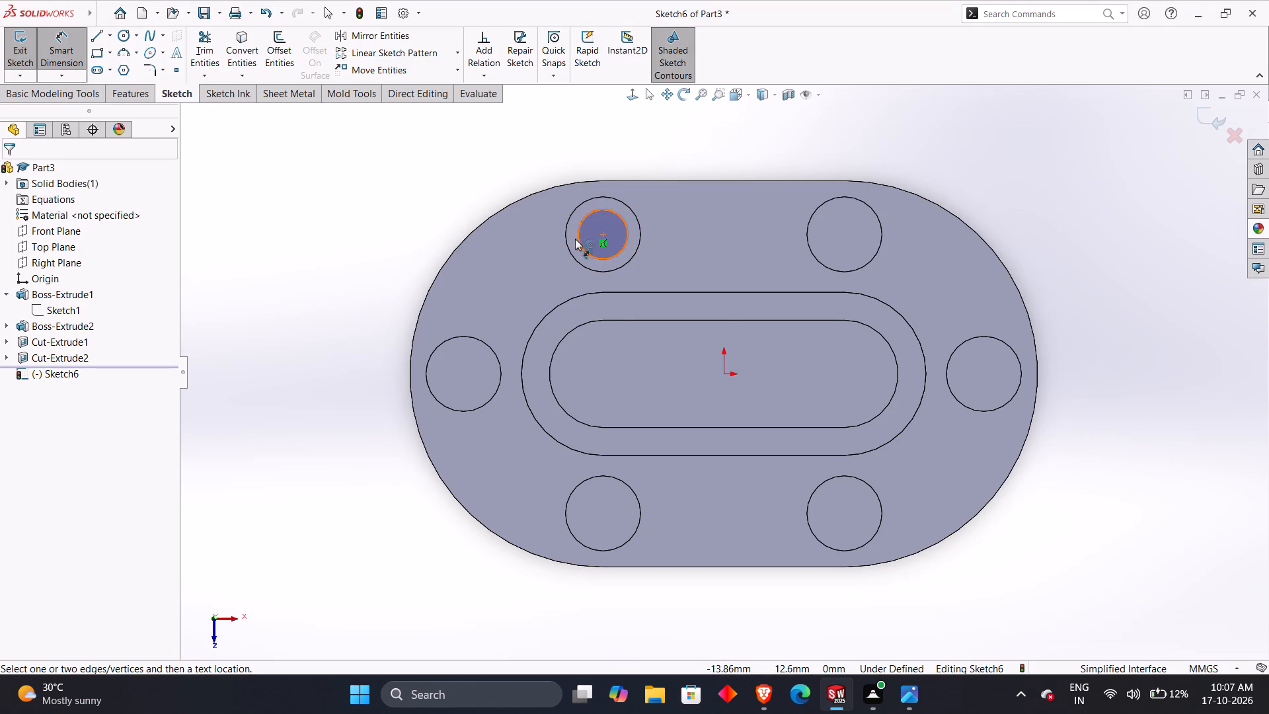
click(578, 241)
click(518, 178)
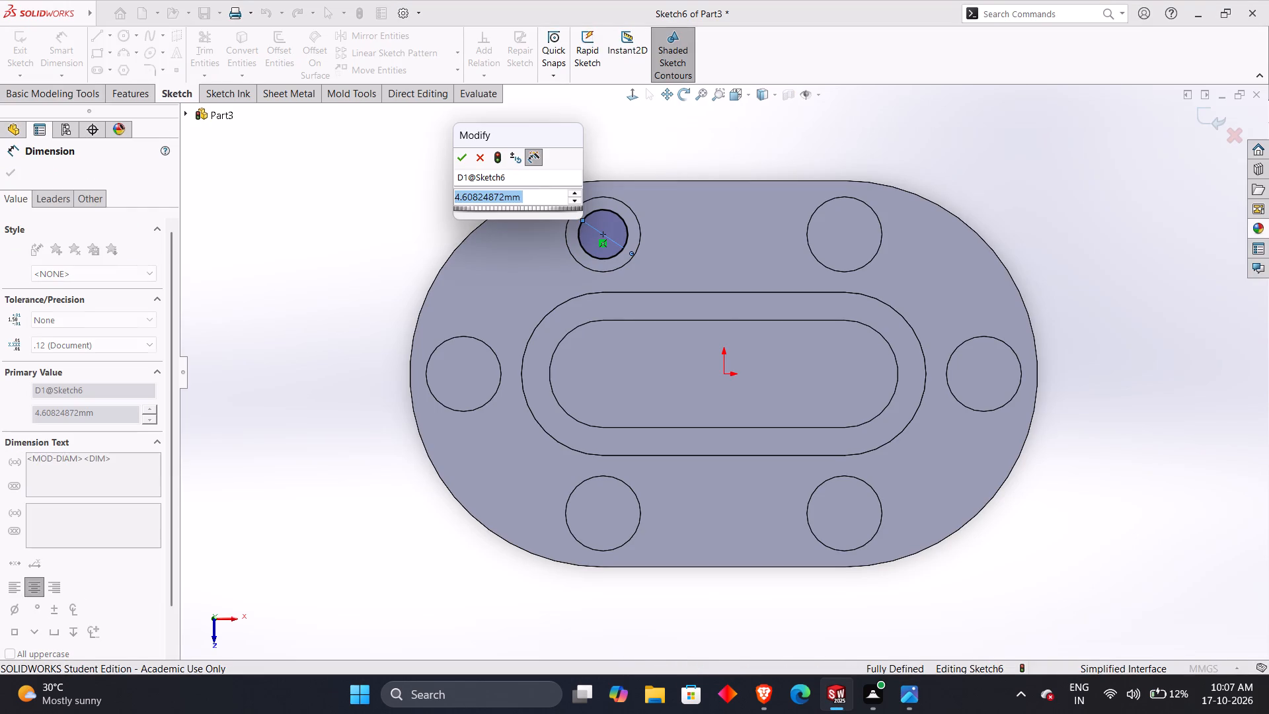
text(3.4)
key(Return)
click(418, 196)
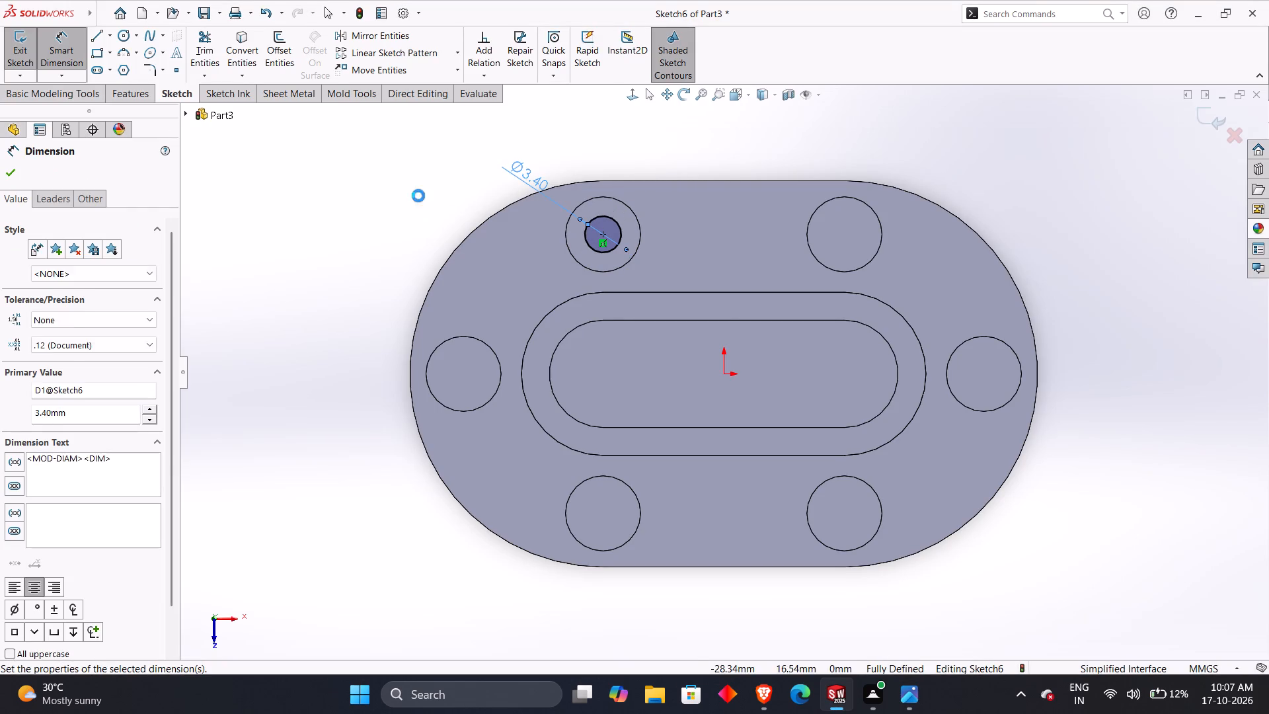
key(Escape)
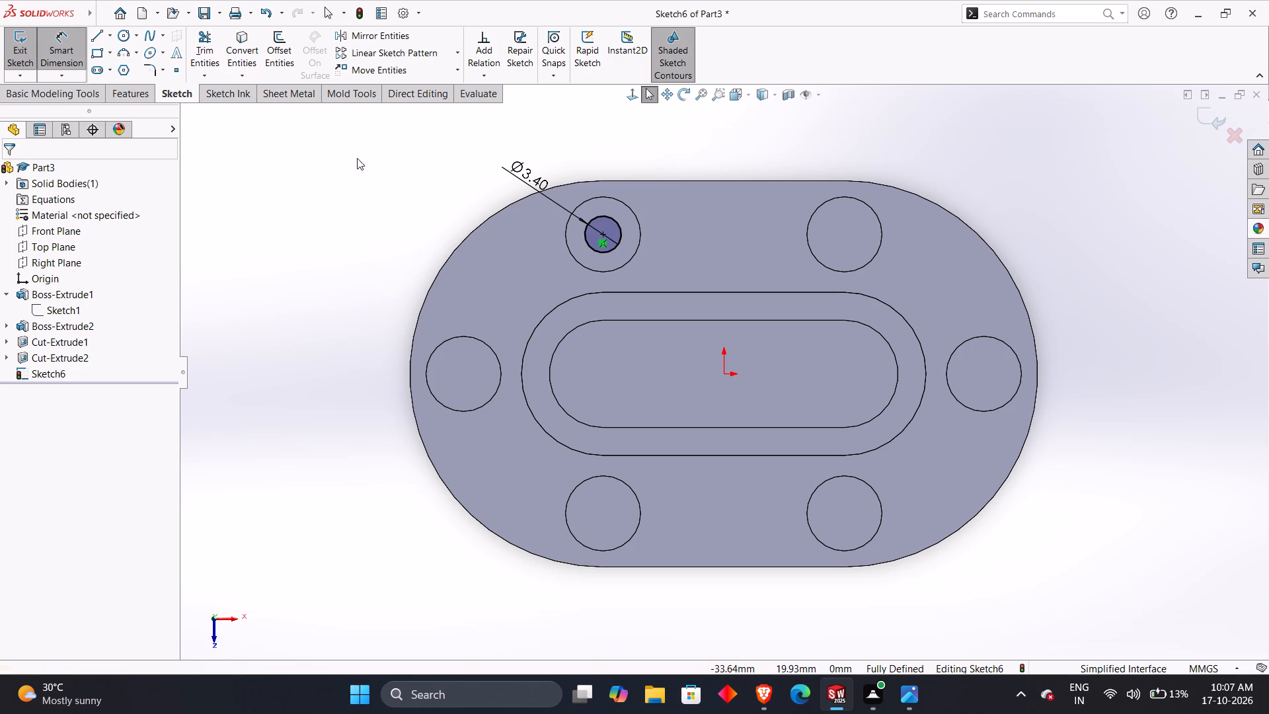
Draw an infinite-length horizontal construction centreline through the origin.
click(112, 41)
click(112, 66)
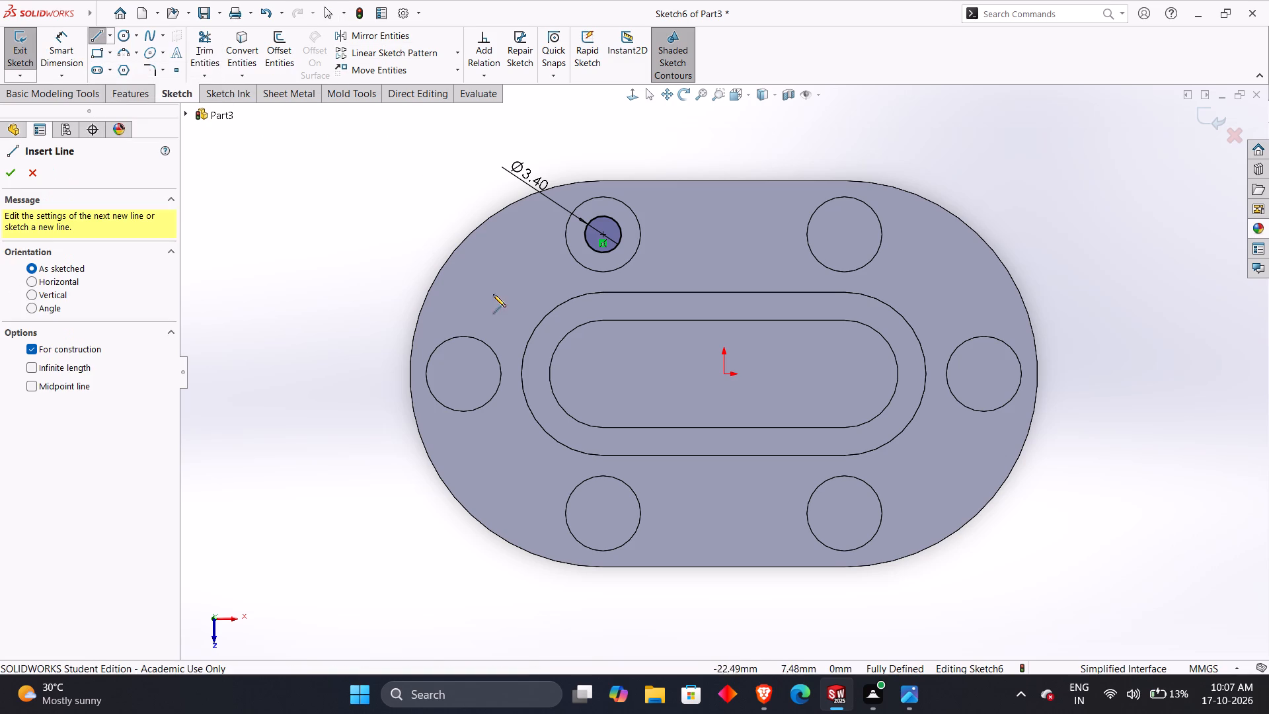
click(43, 280)
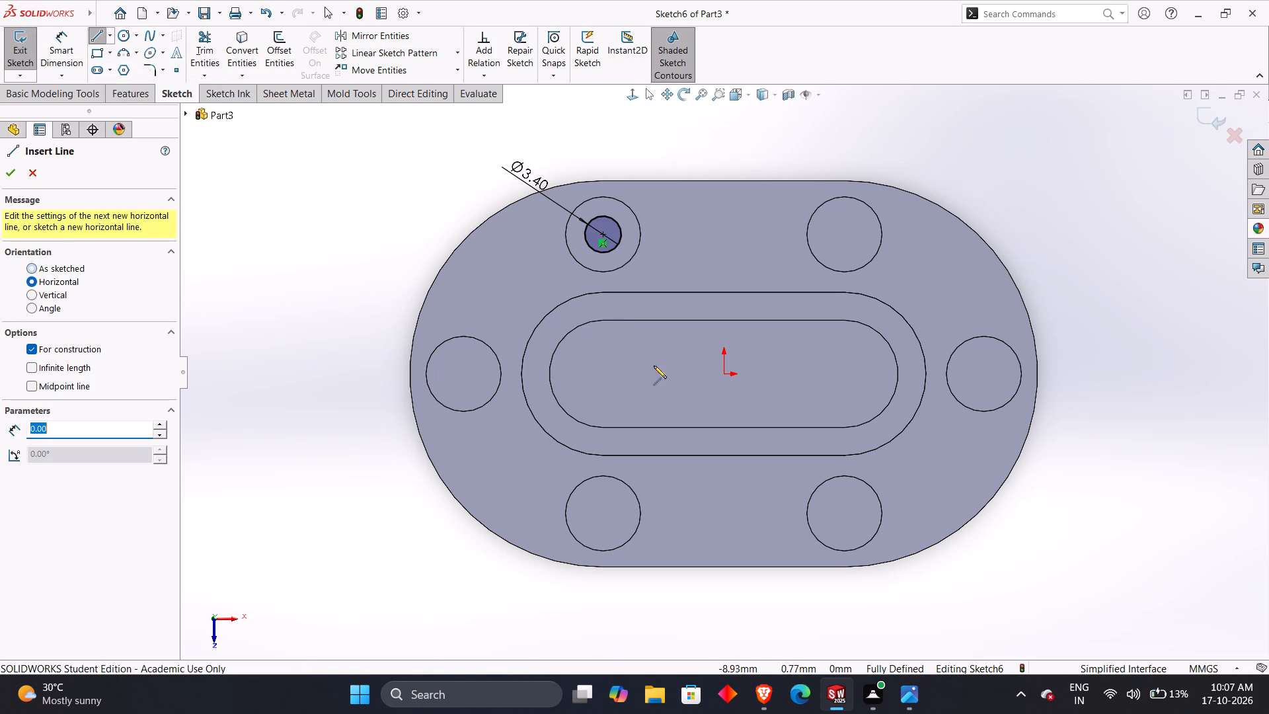
click(30, 366)
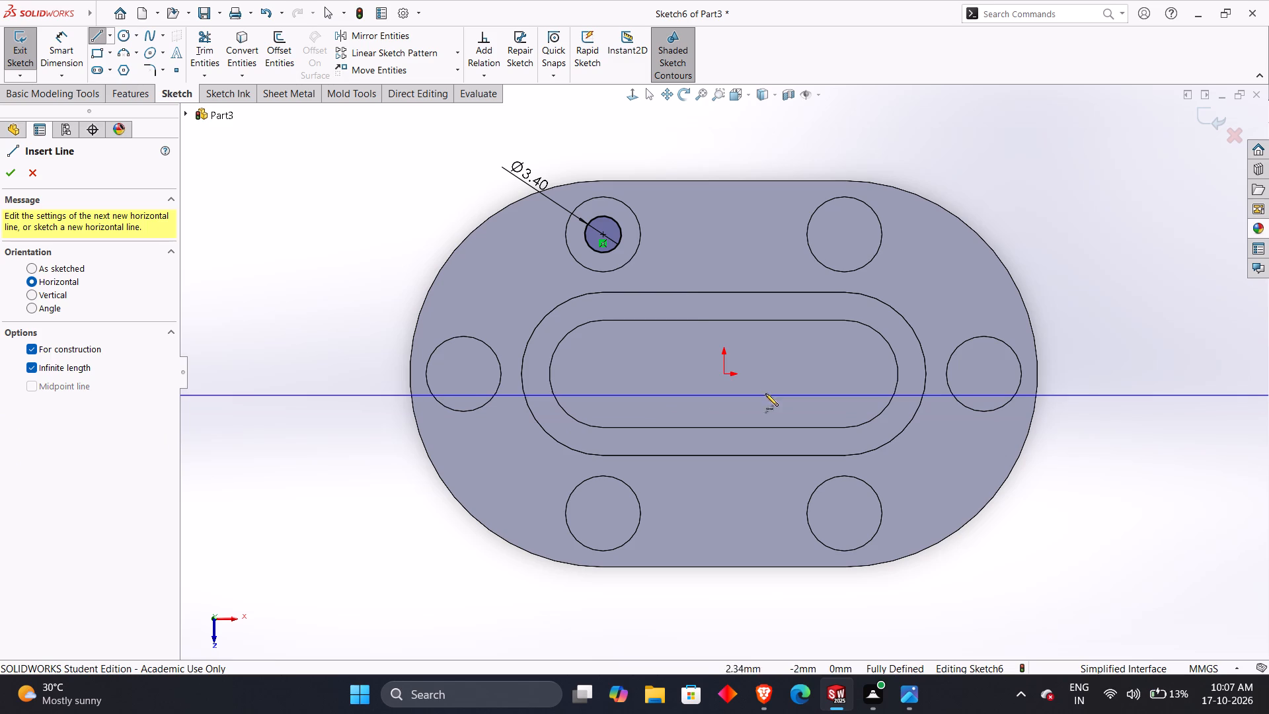
click(725, 374)
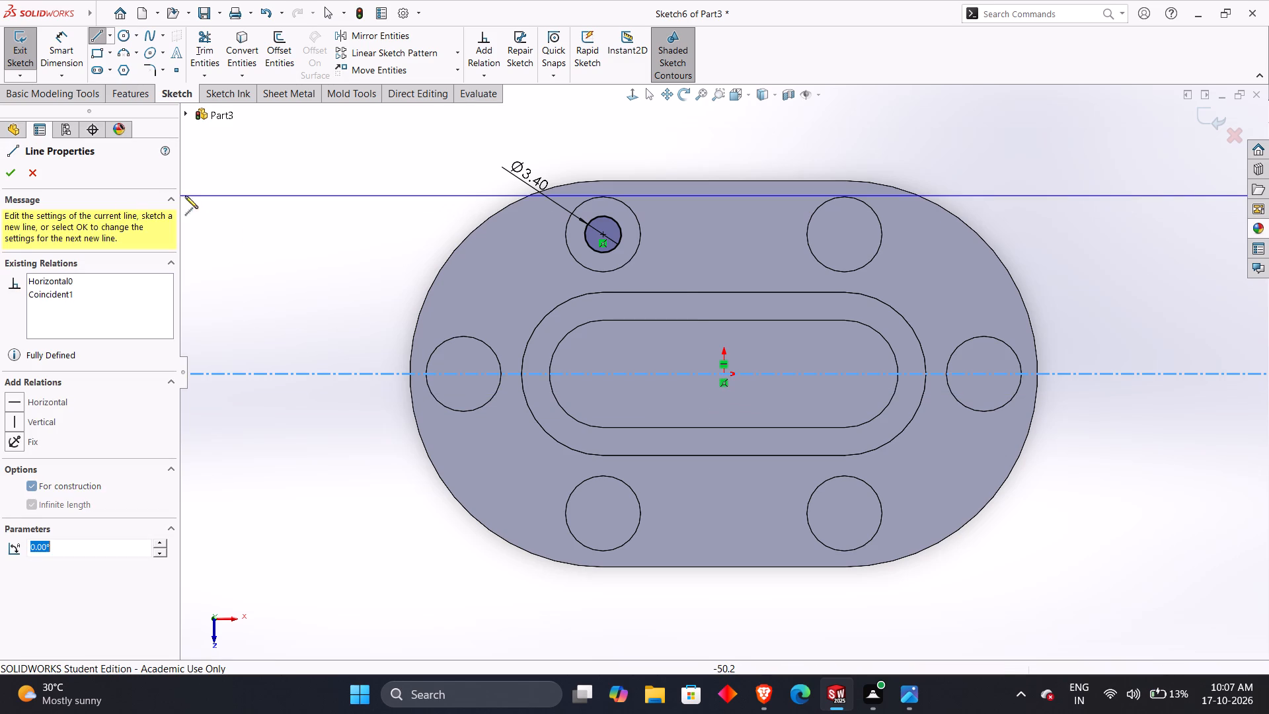
click(10, 176)
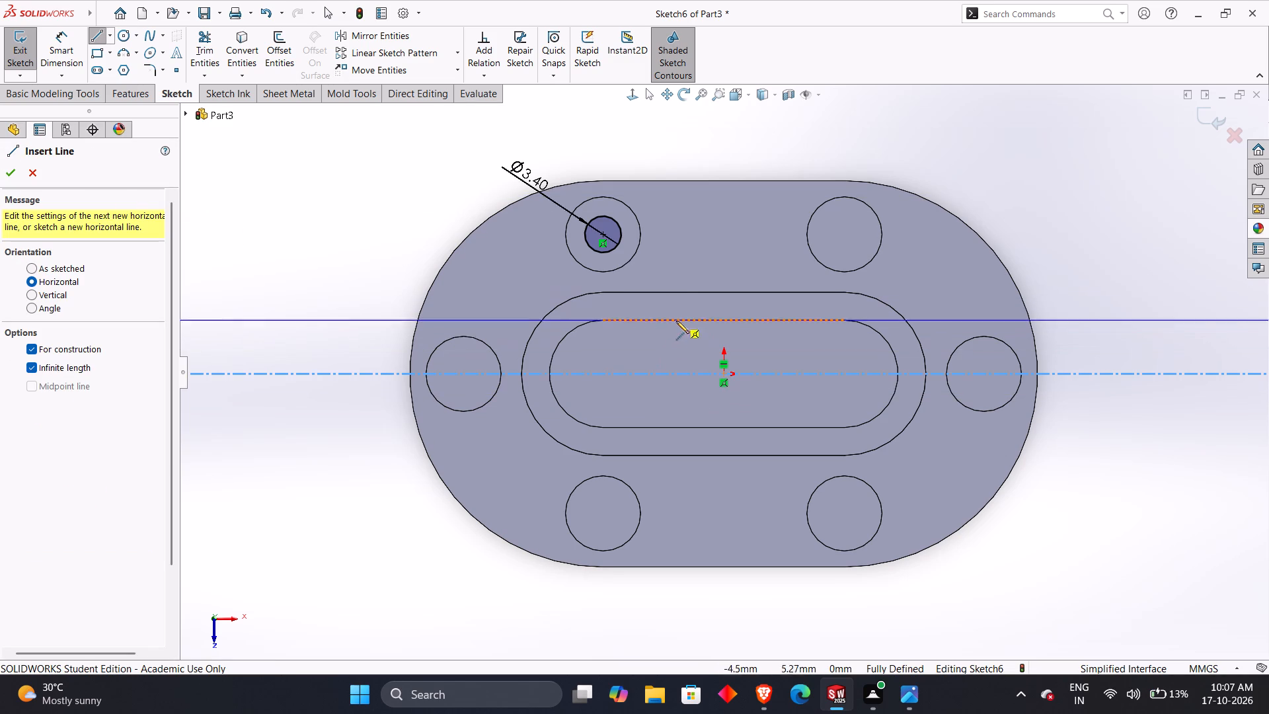
Draw infinite vertical construction centrelines through the origin and through the centres of the upper-left and upper-right recesses.
click(51, 294)
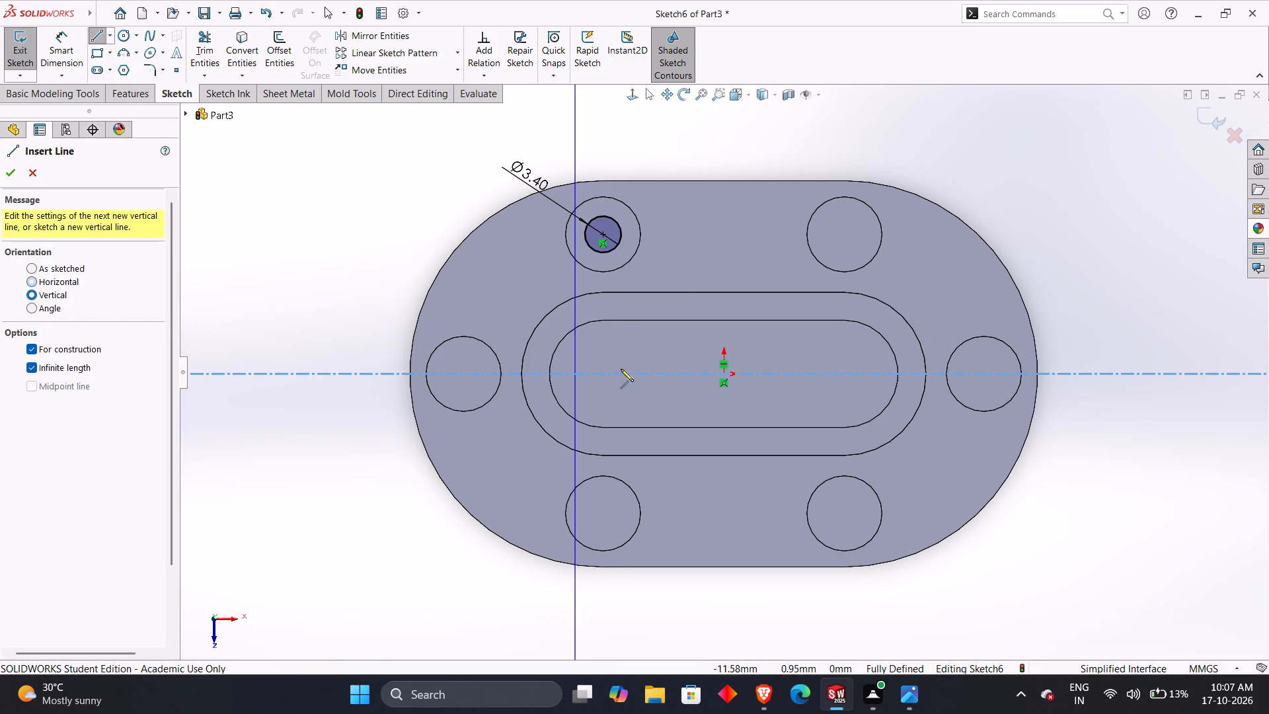
click(722, 374)
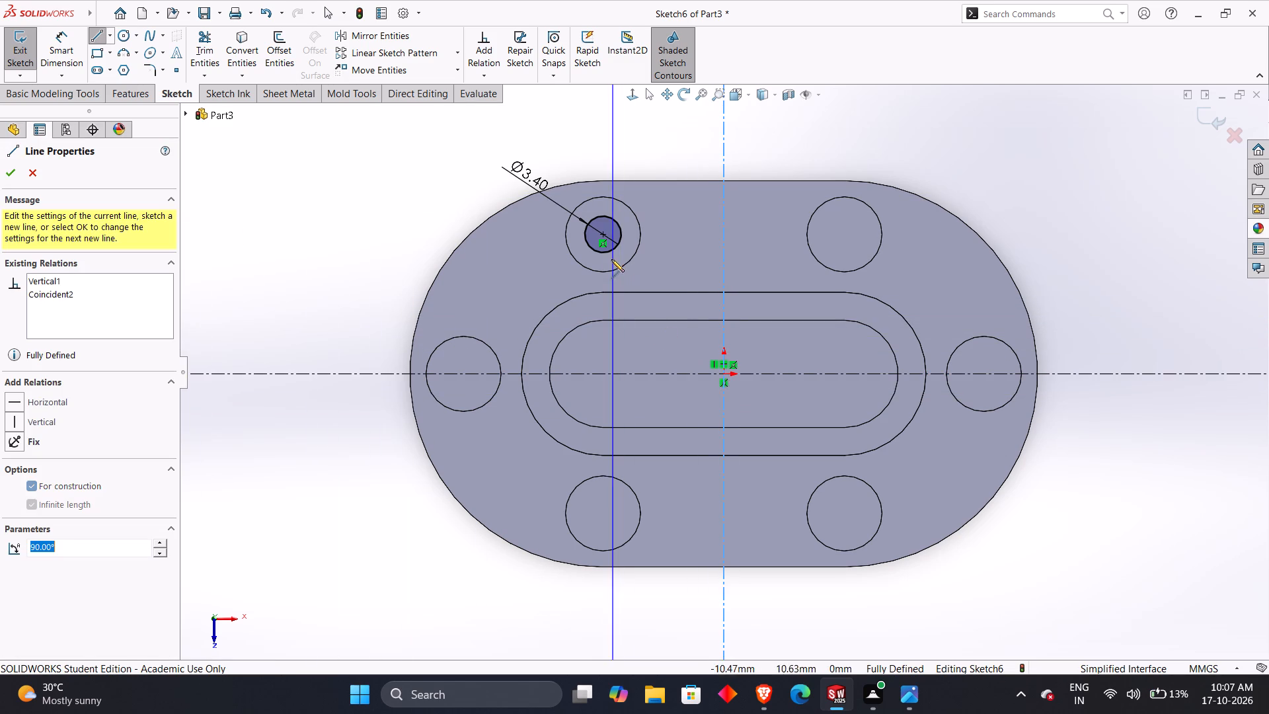
click(605, 237)
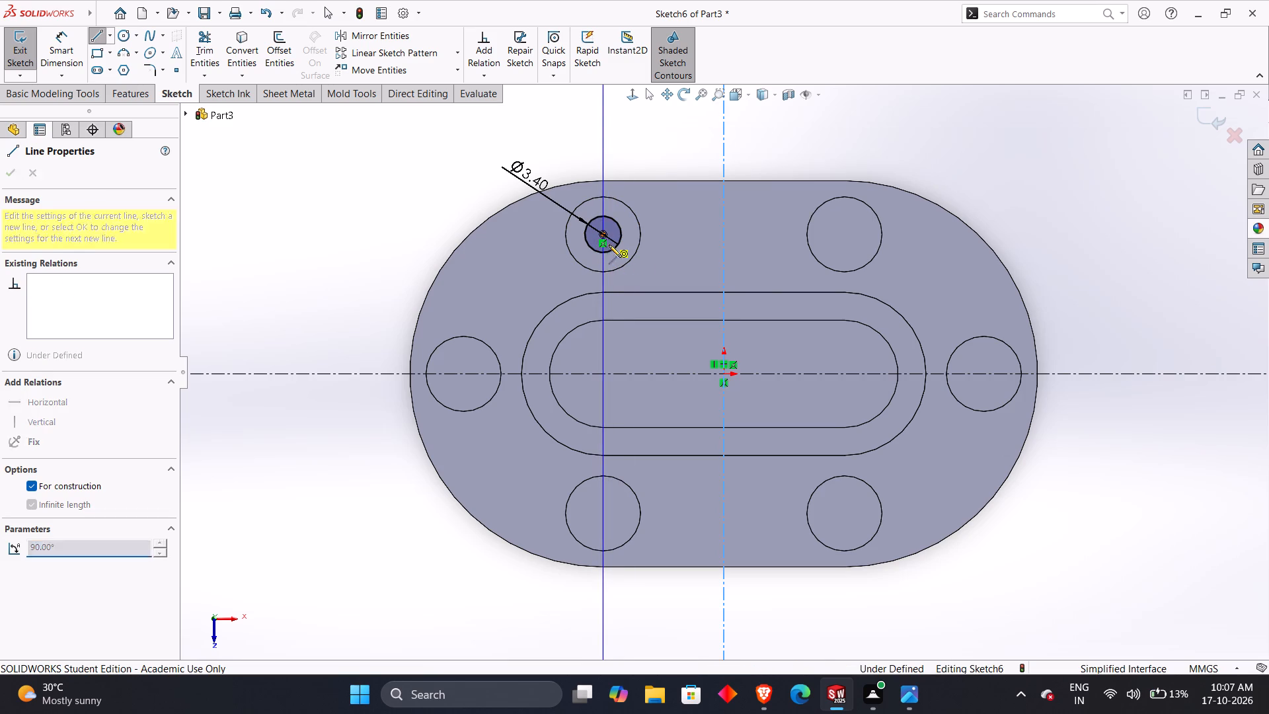
click(847, 236)
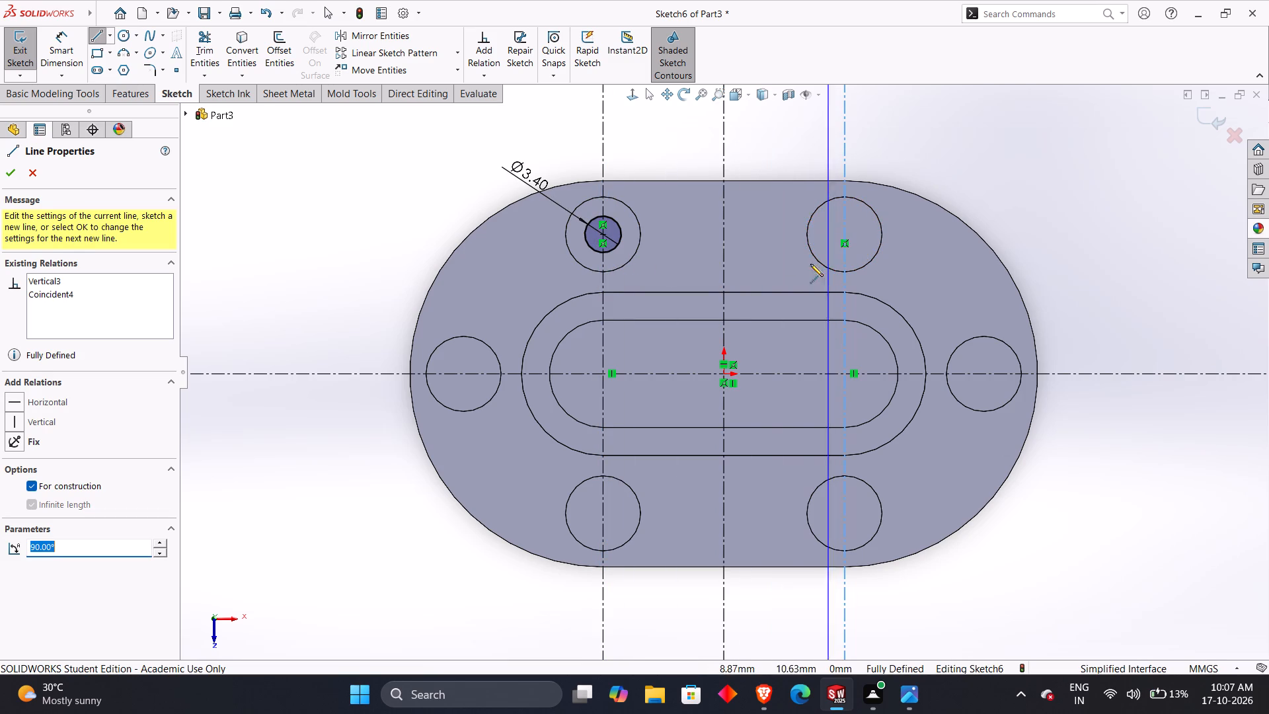
key(Escape)
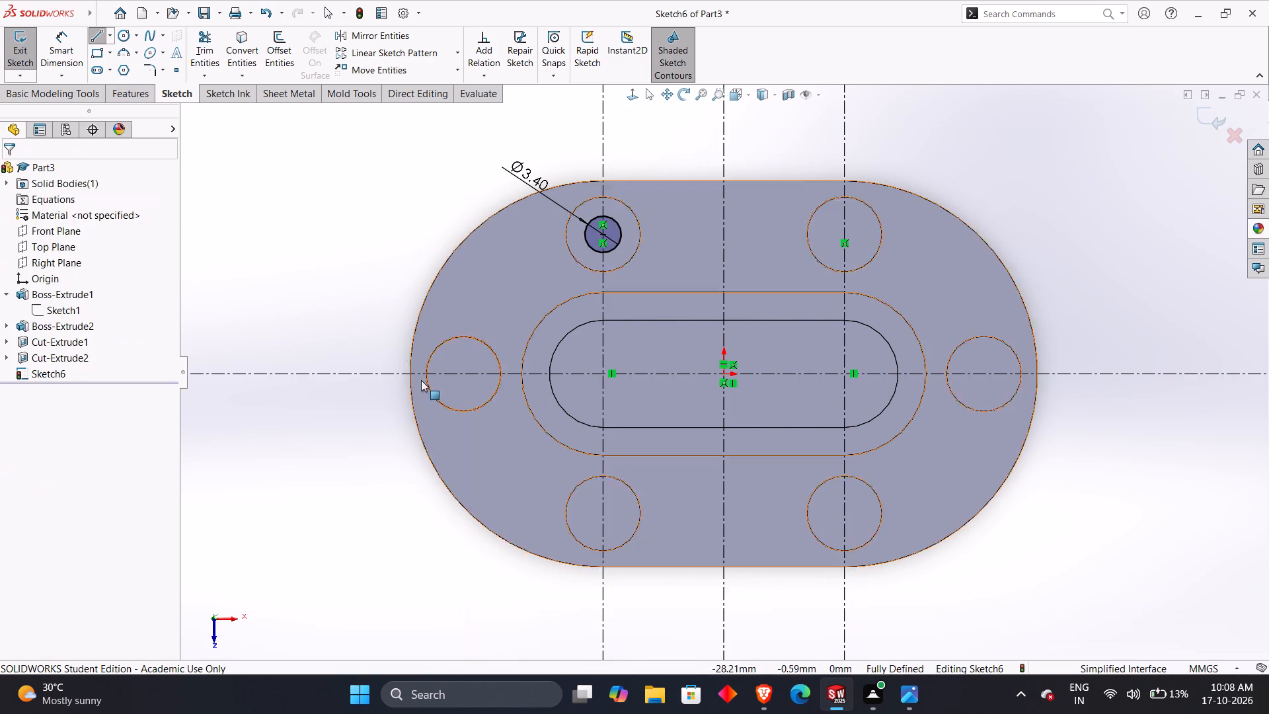
key(Escape)
key(Escape)
key(Escape)
key(Escape)
key(Escape)
key(Escape)
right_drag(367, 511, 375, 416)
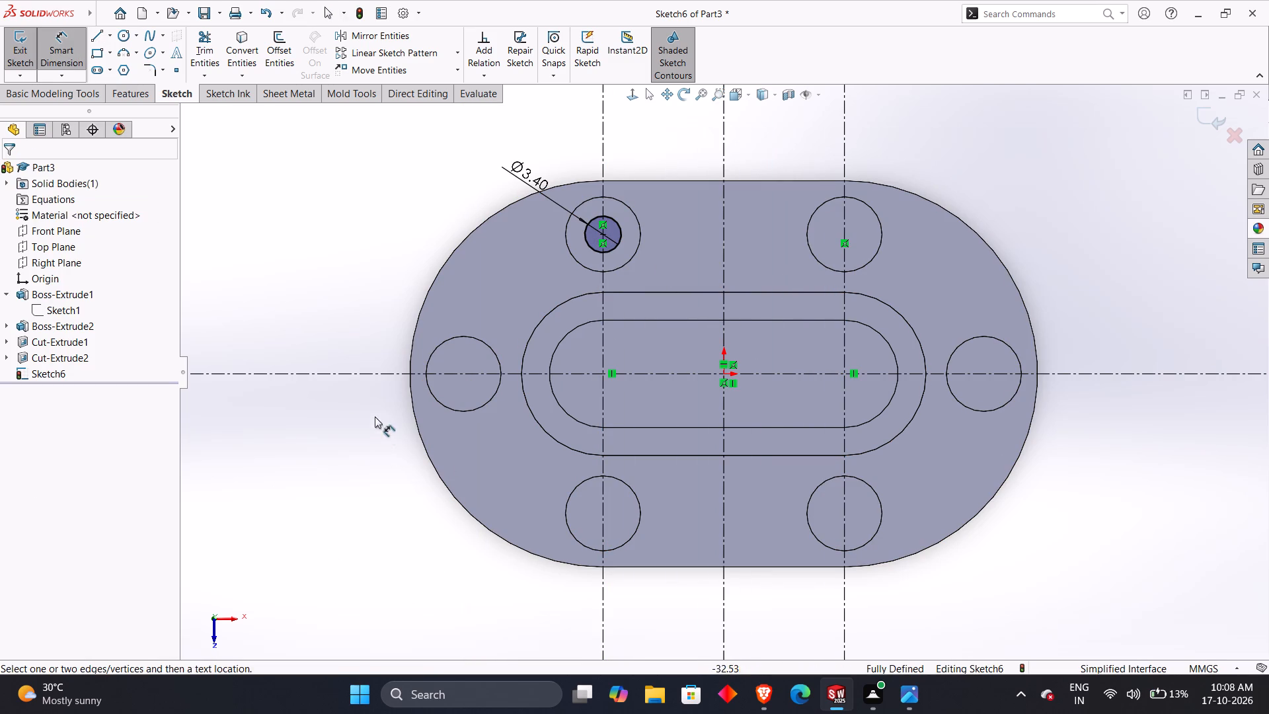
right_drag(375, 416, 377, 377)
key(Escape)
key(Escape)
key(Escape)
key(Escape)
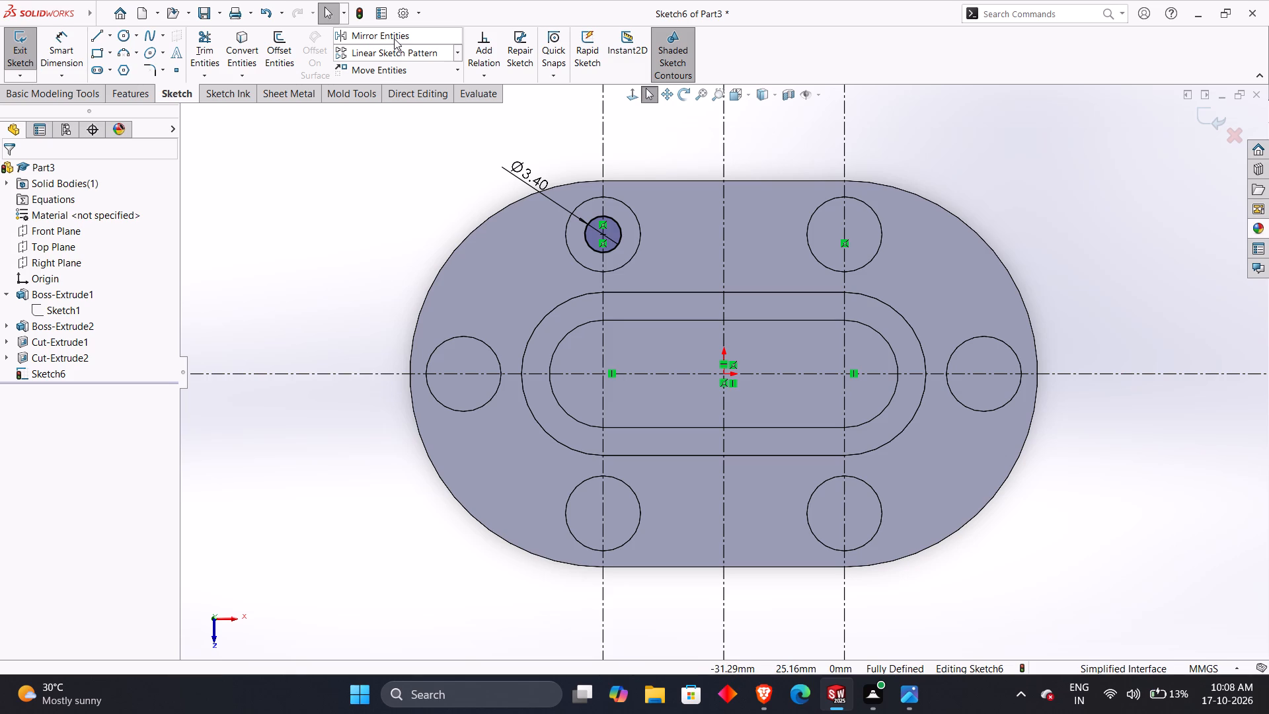
Mirror the 3.4 mm circle in the upper-left recess about the vertical construction centreline through the origin.
click(394, 38)
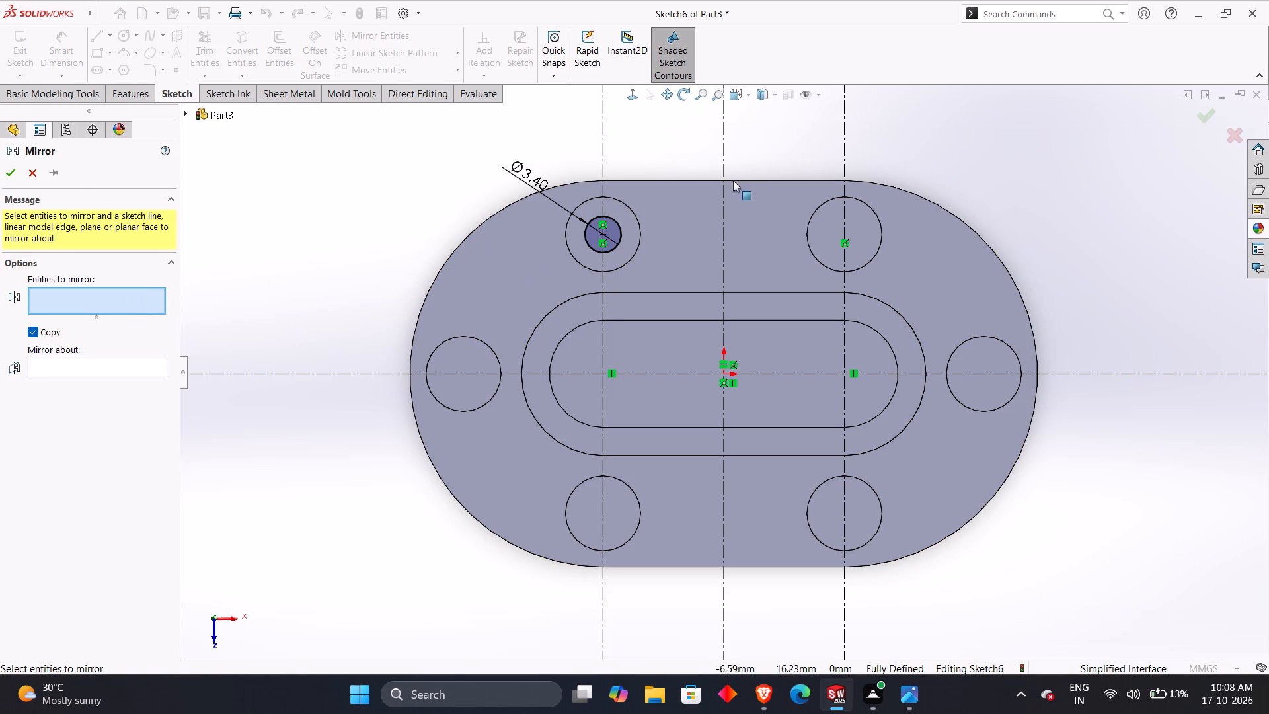
click(726, 157)
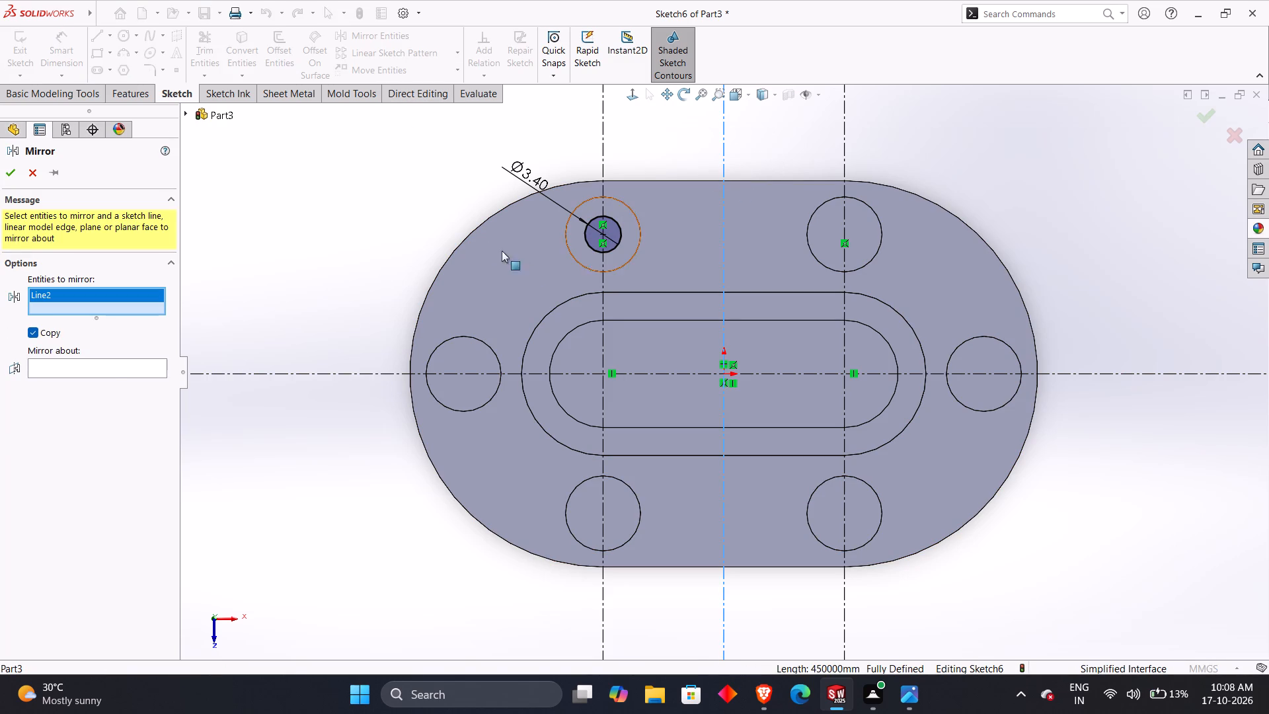
click(108, 367)
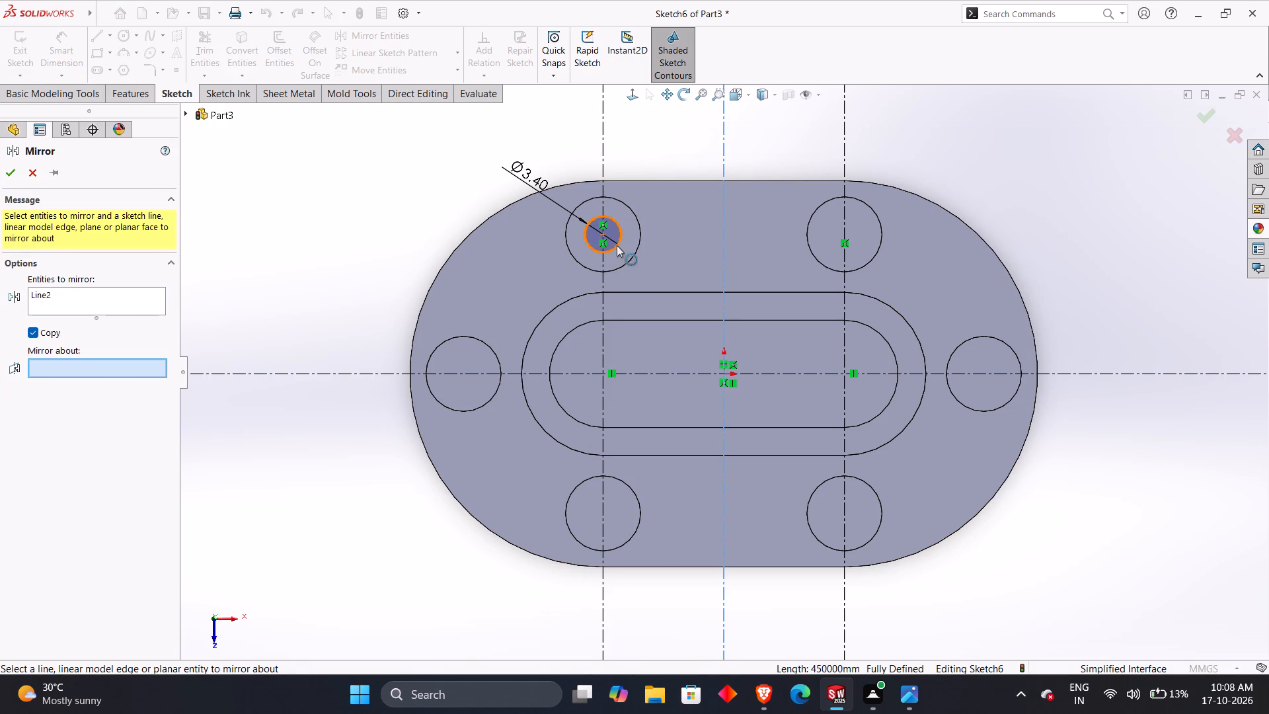
click(617, 245)
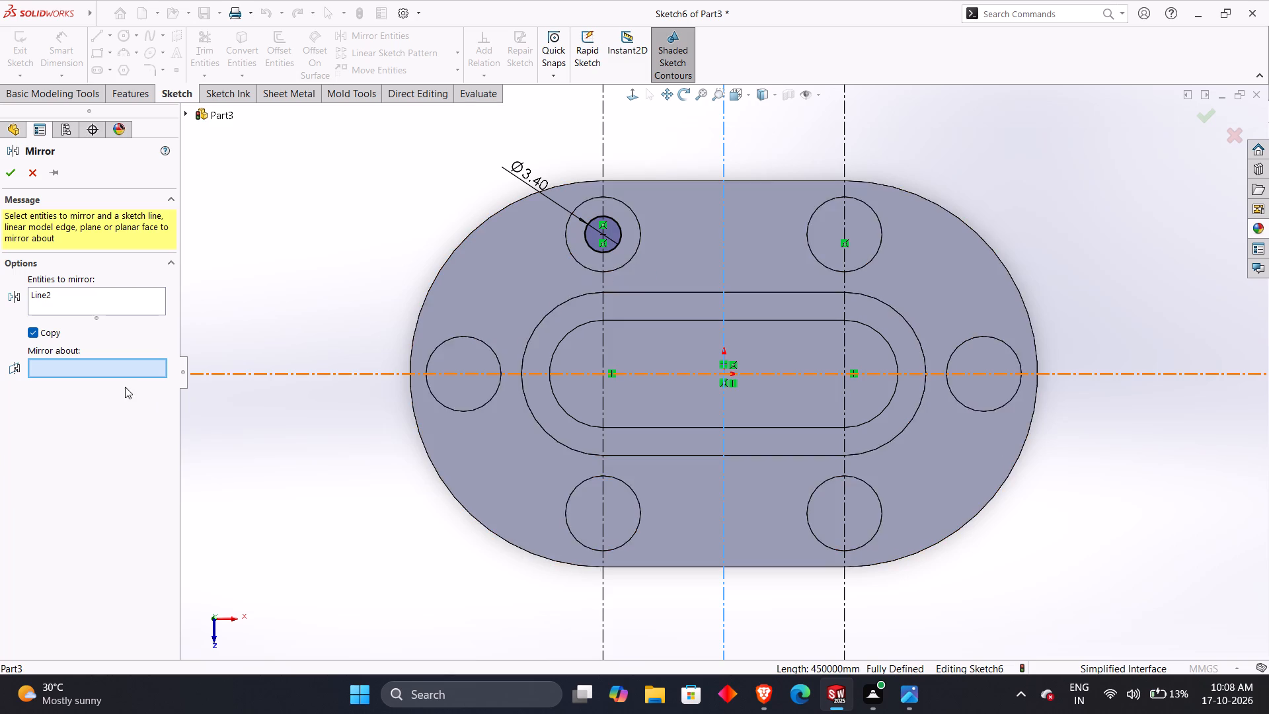
click(615, 249)
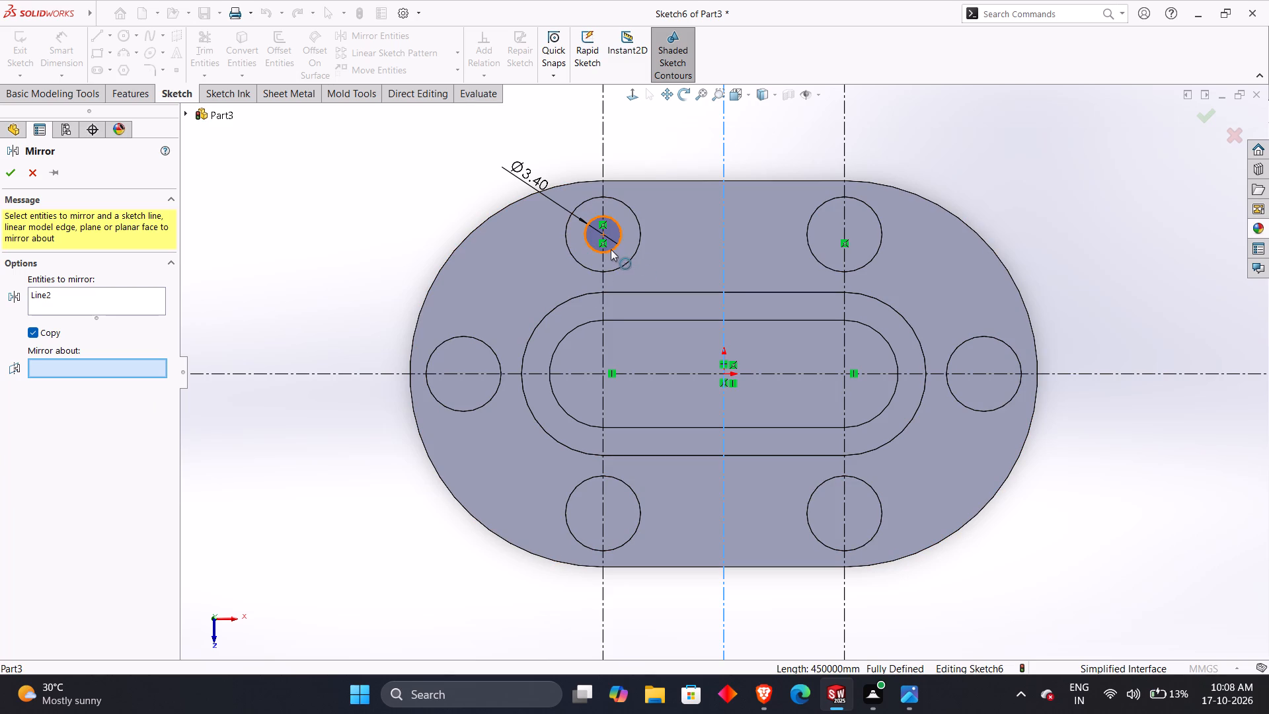
click(611, 249)
click(611, 249)
right_click(111, 307)
click(151, 323)
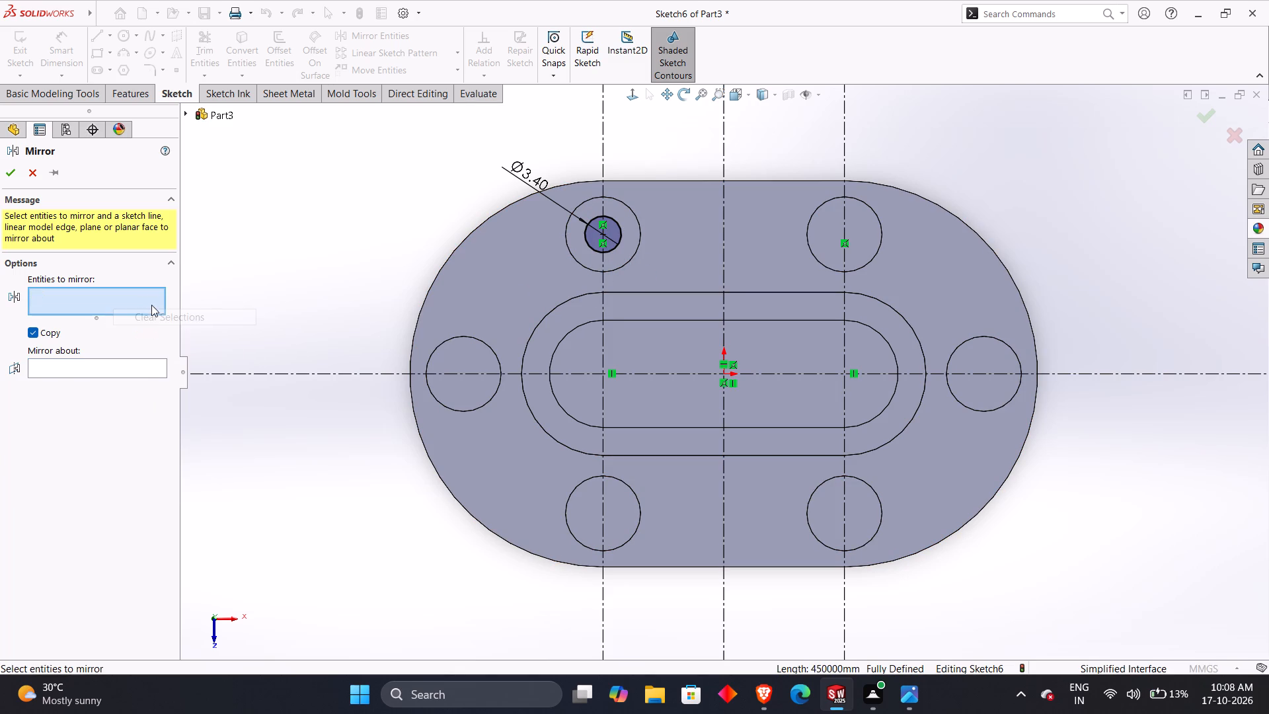
click(620, 242)
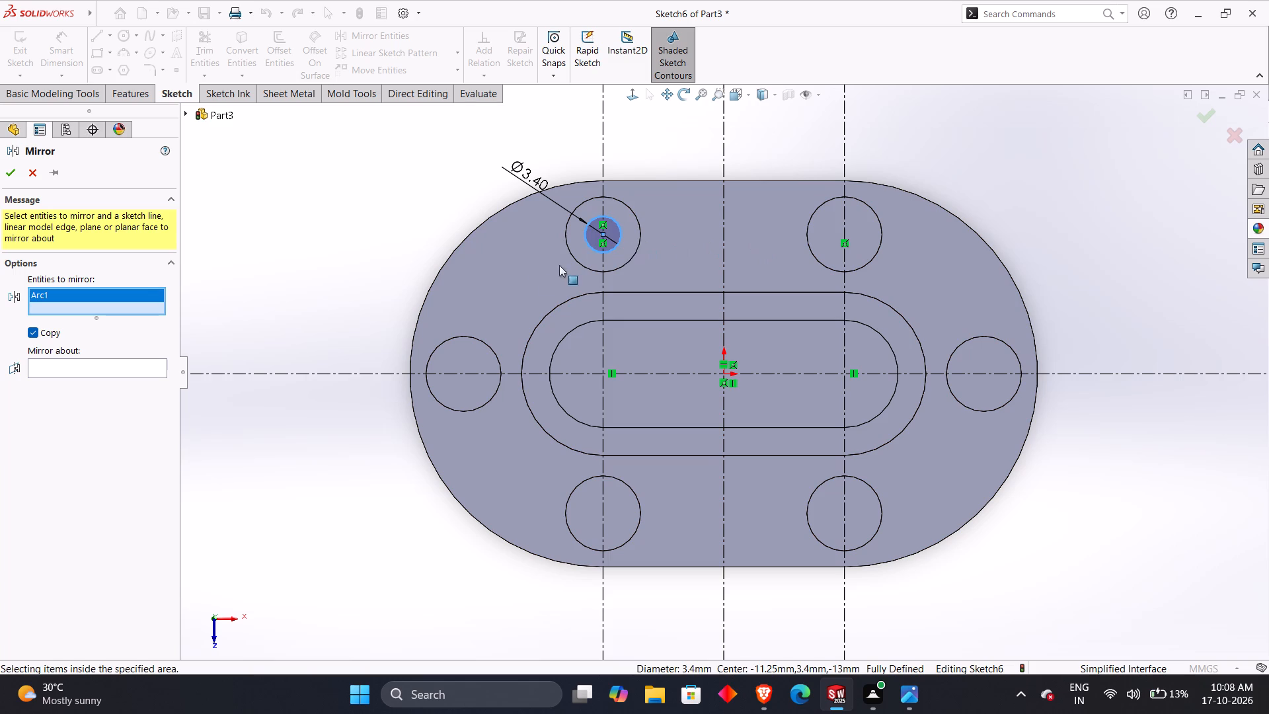
click(135, 376)
click(157, 368)
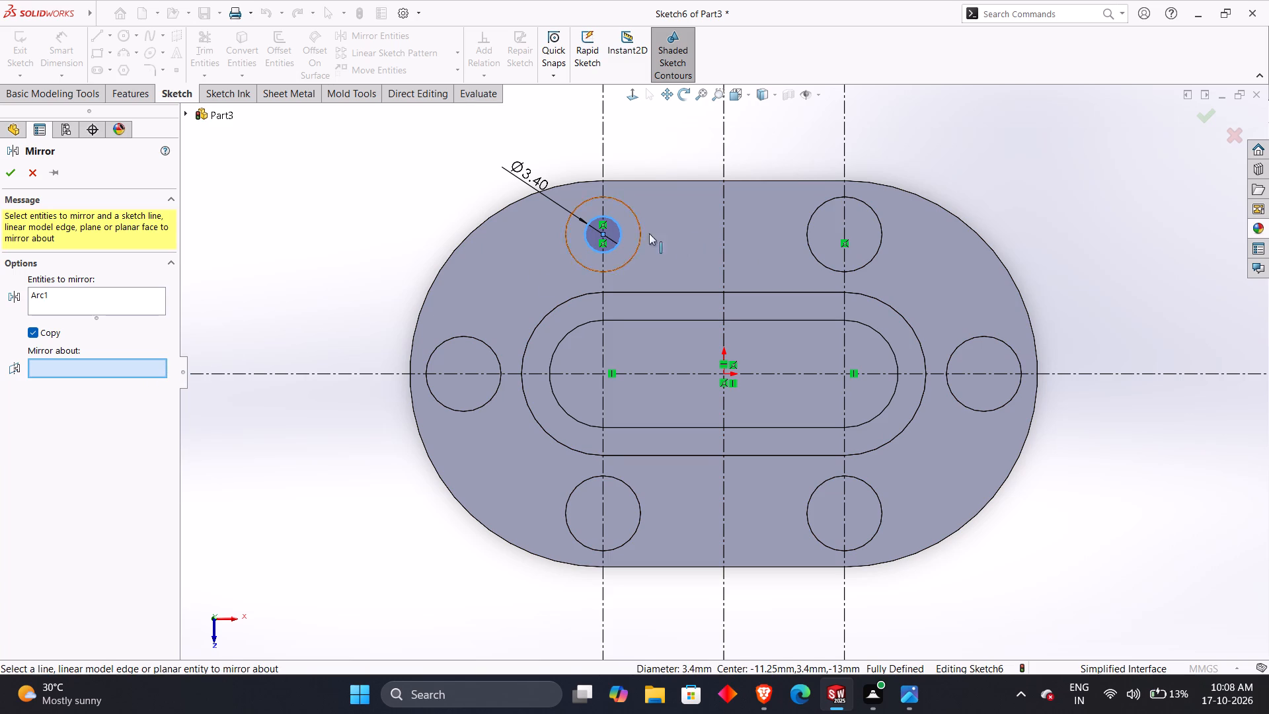
click(723, 163)
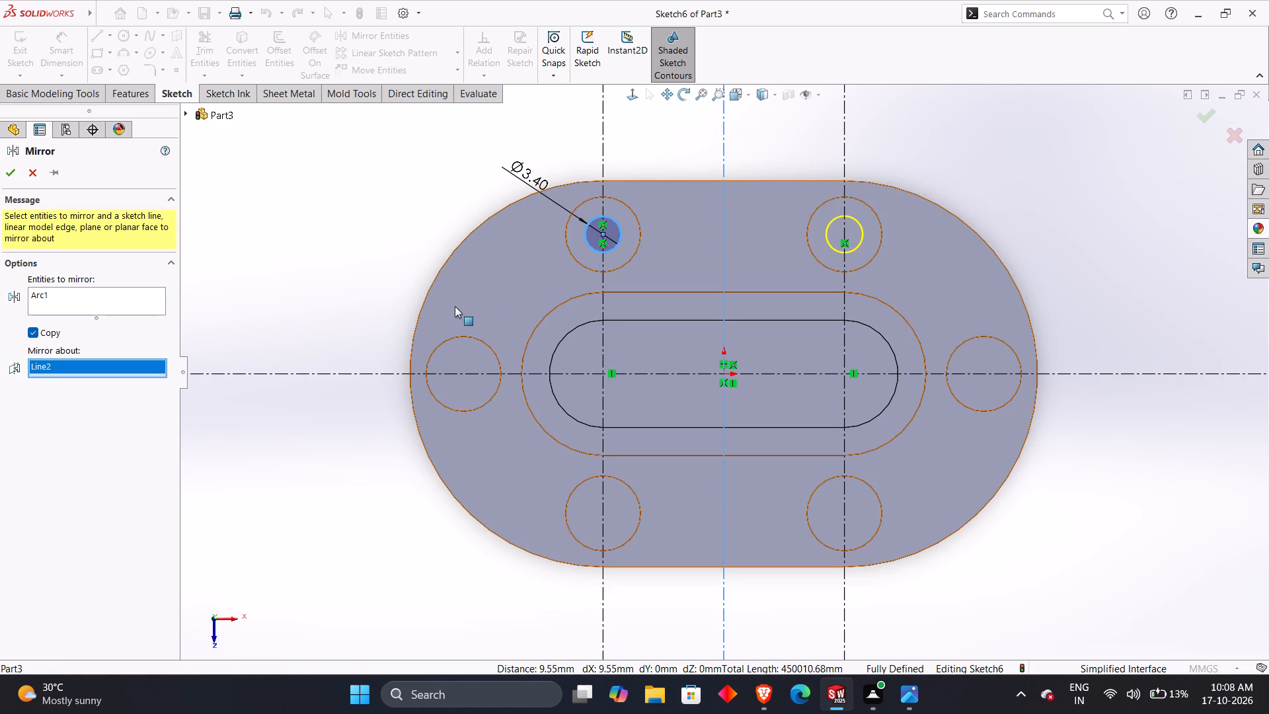
click(13, 177)
click(387, 210)
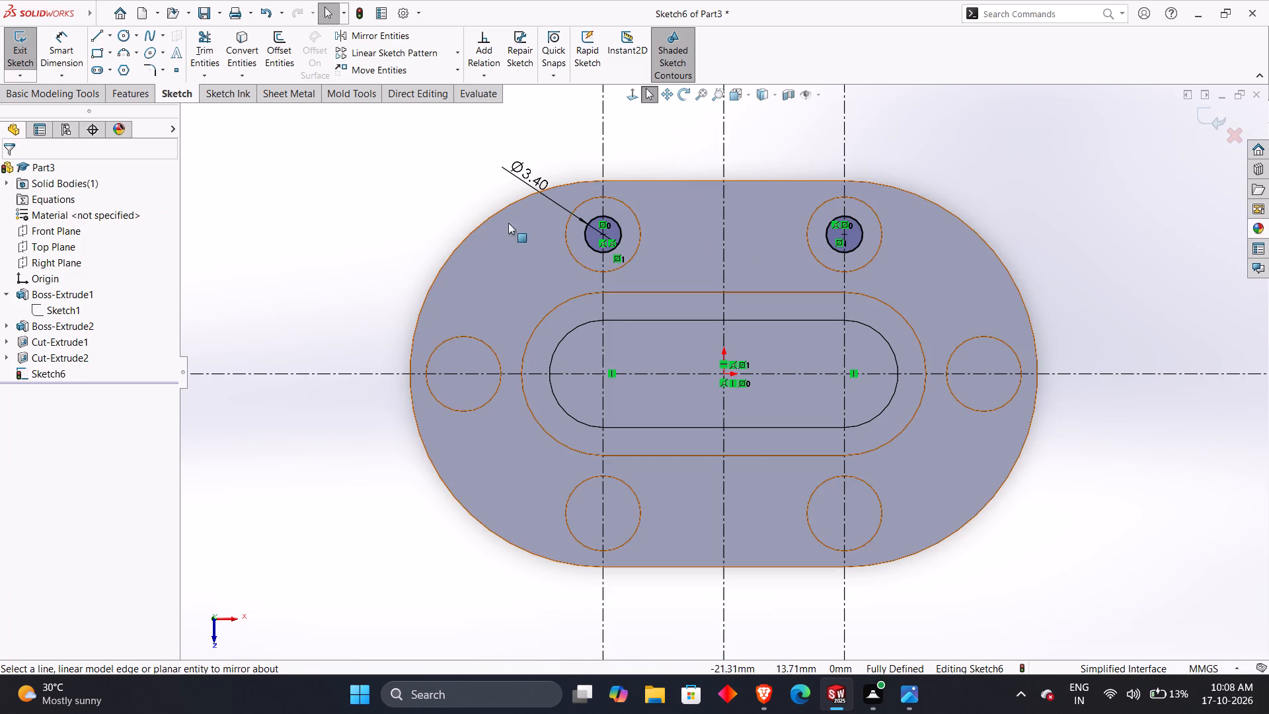
Mirror the two upper 3.4 mm circles about the horizontal construction centreline to the lower recesses.
click(385, 41)
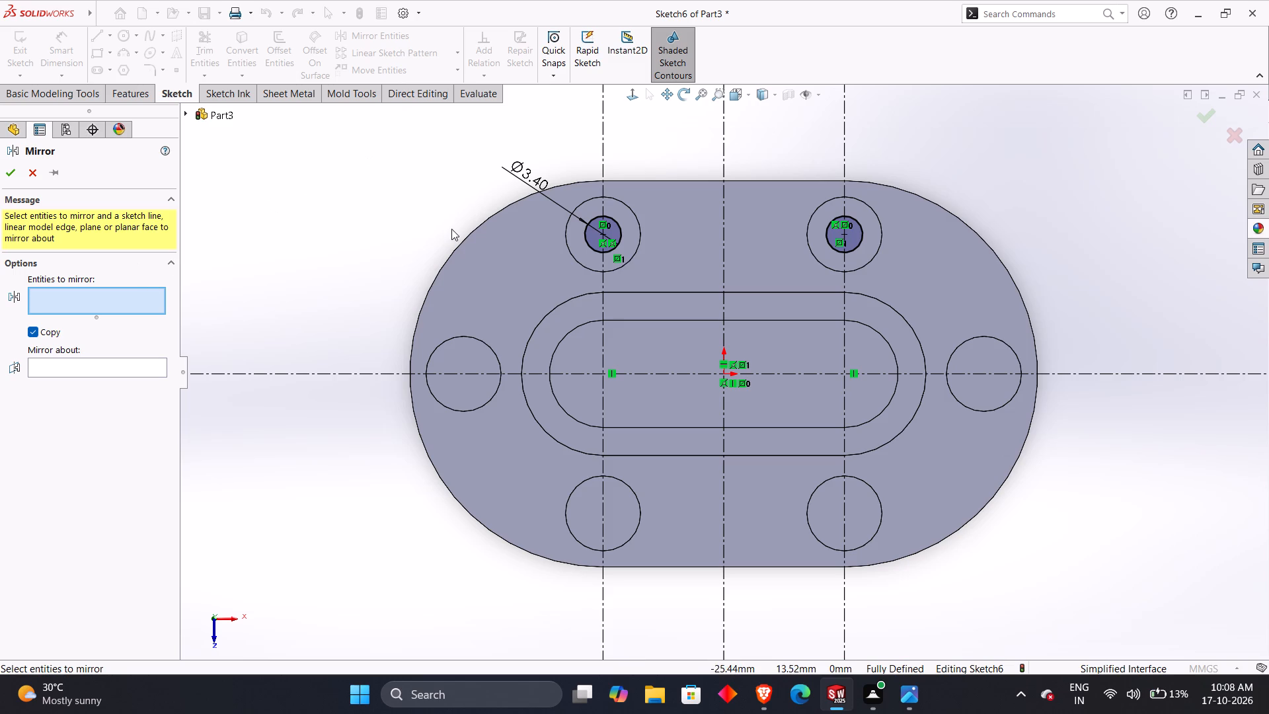
click(619, 241)
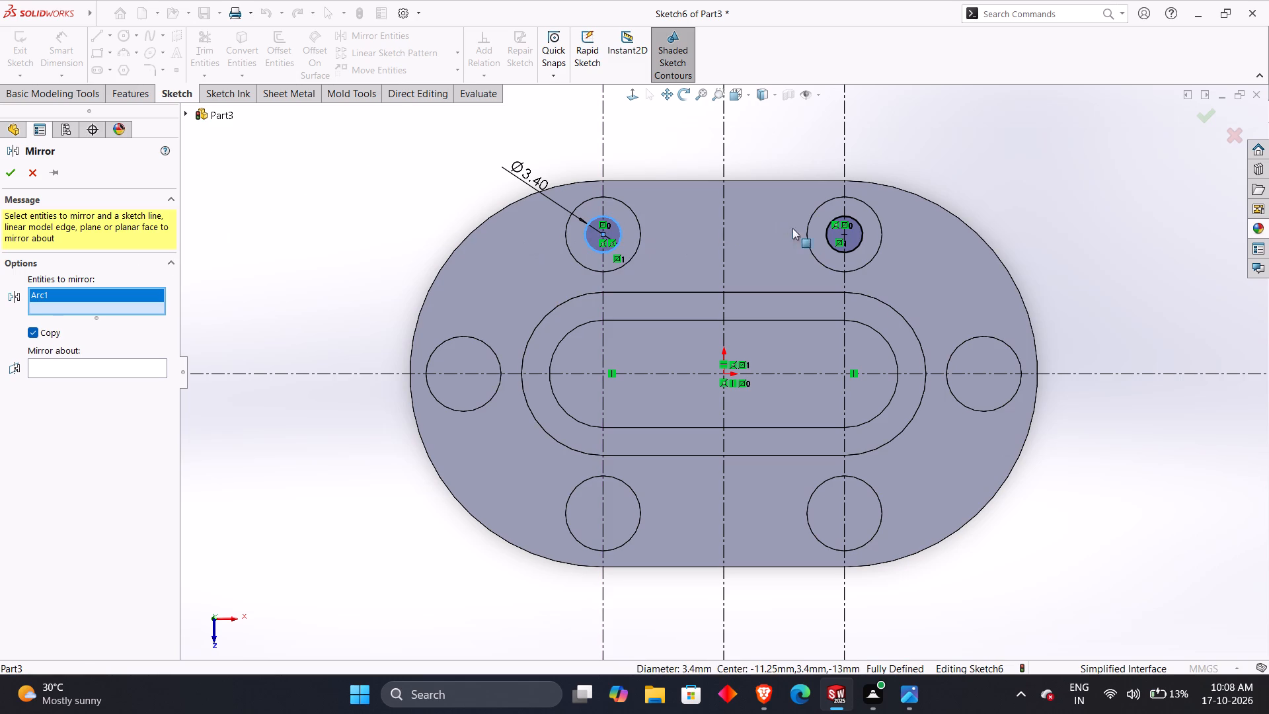
click(831, 237)
click(50, 373)
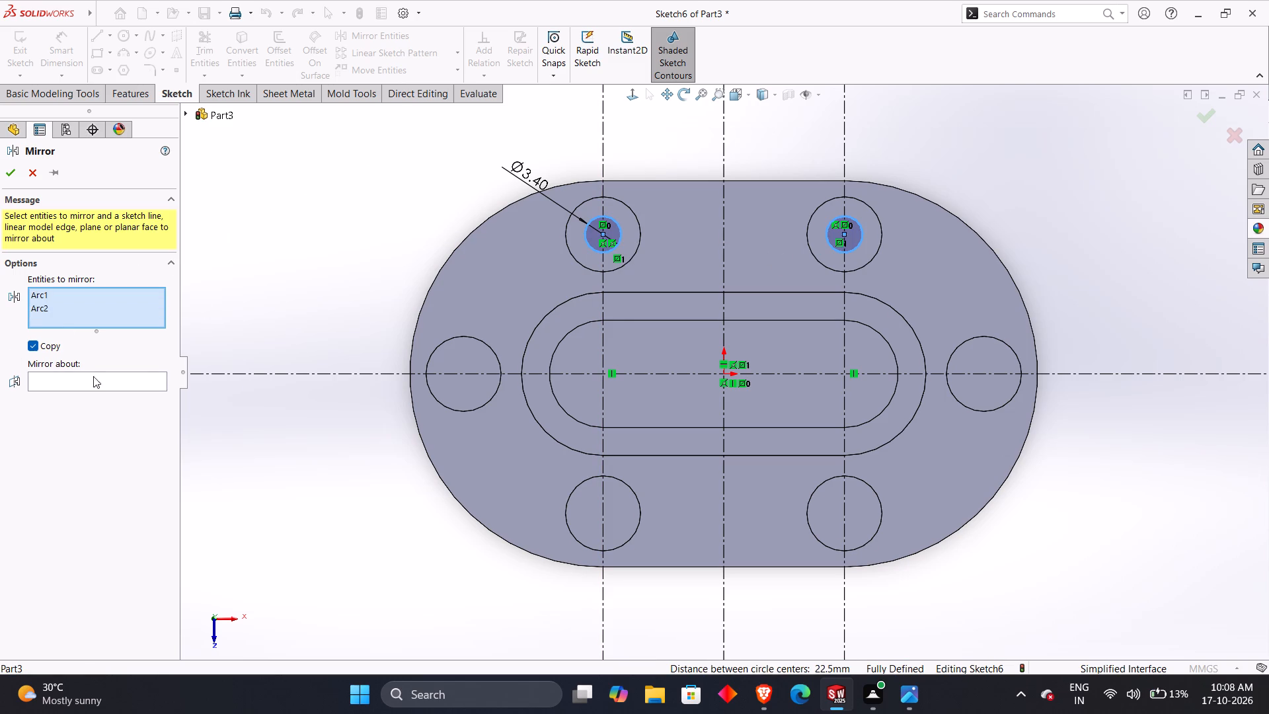
click(120, 381)
click(227, 376)
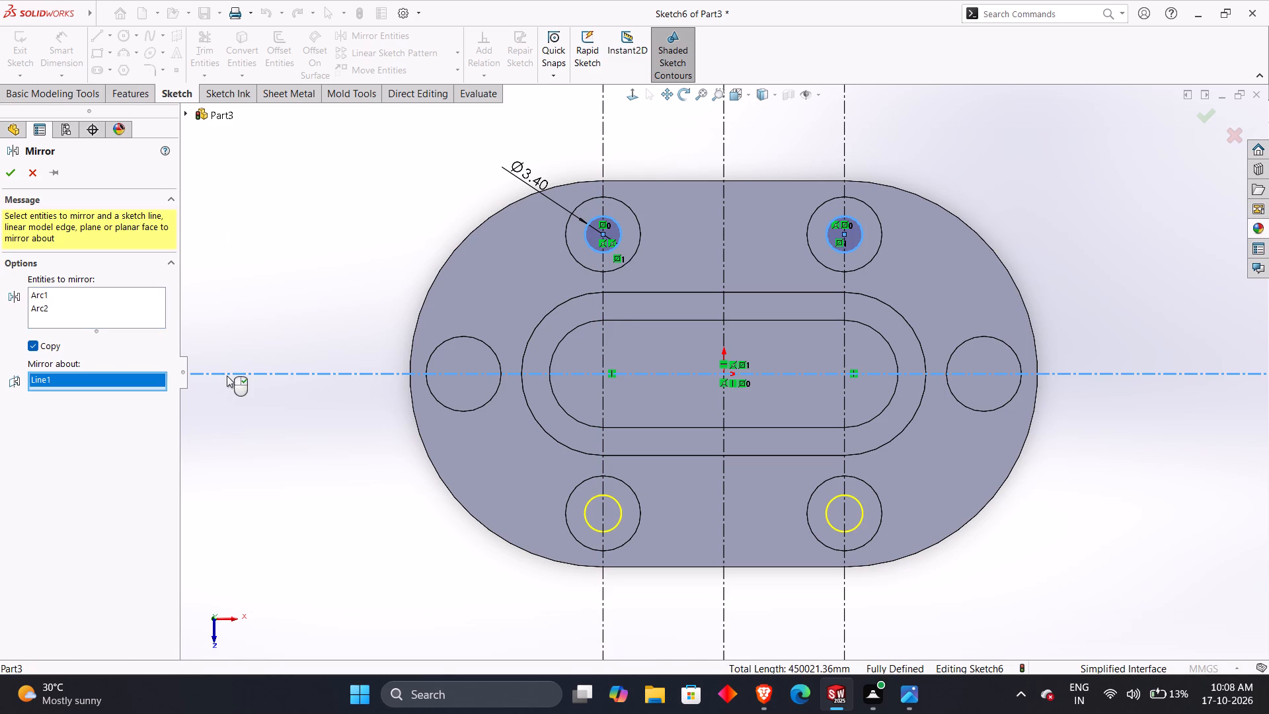
click(13, 170)
click(268, 256)
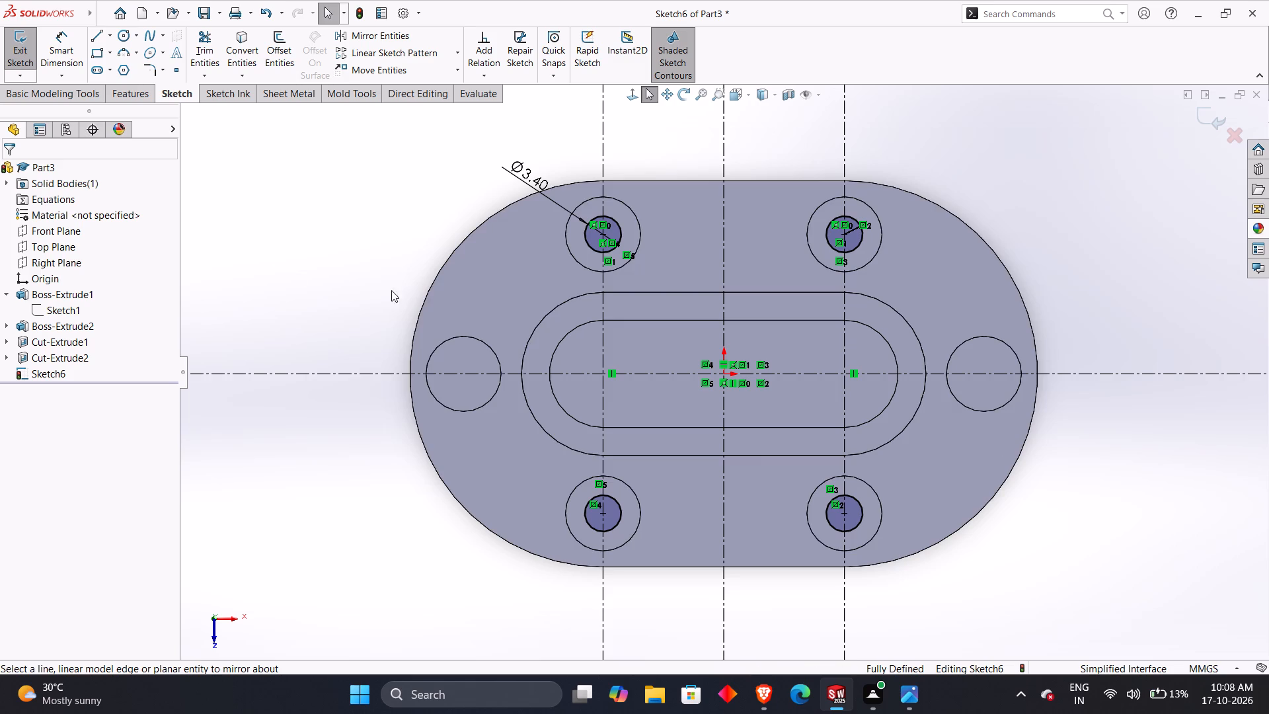
Sketch a circle centred in the recess at the flange's left end and dimension its diameter to 3.4 mm.
click(129, 34)
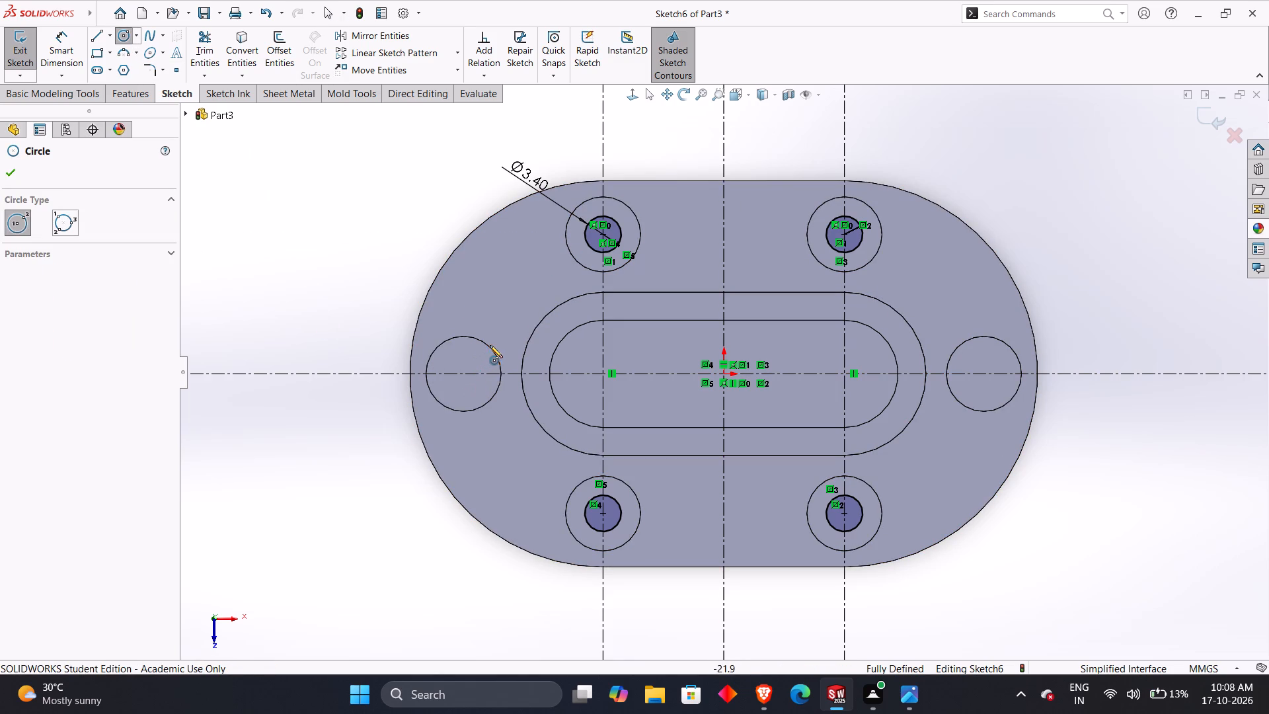
click(462, 374)
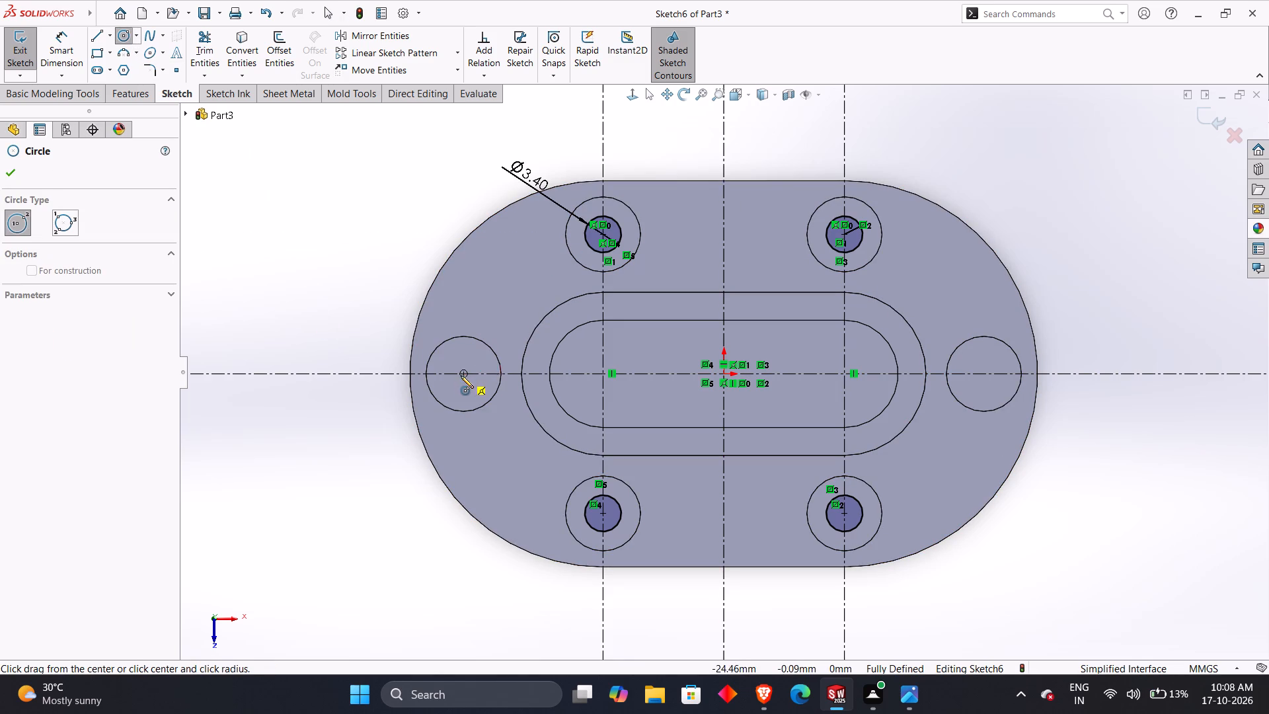
click(453, 390)
right_drag(385, 456, 399, 209)
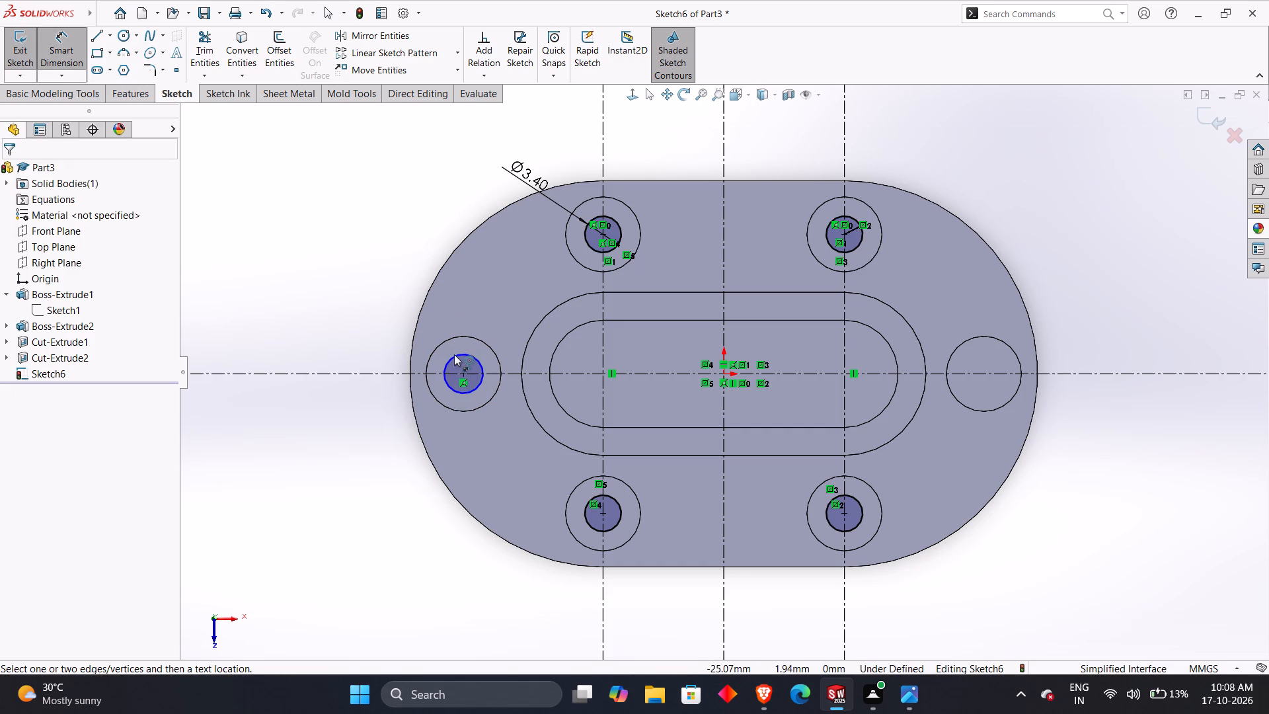
click(454, 354)
click(360, 275)
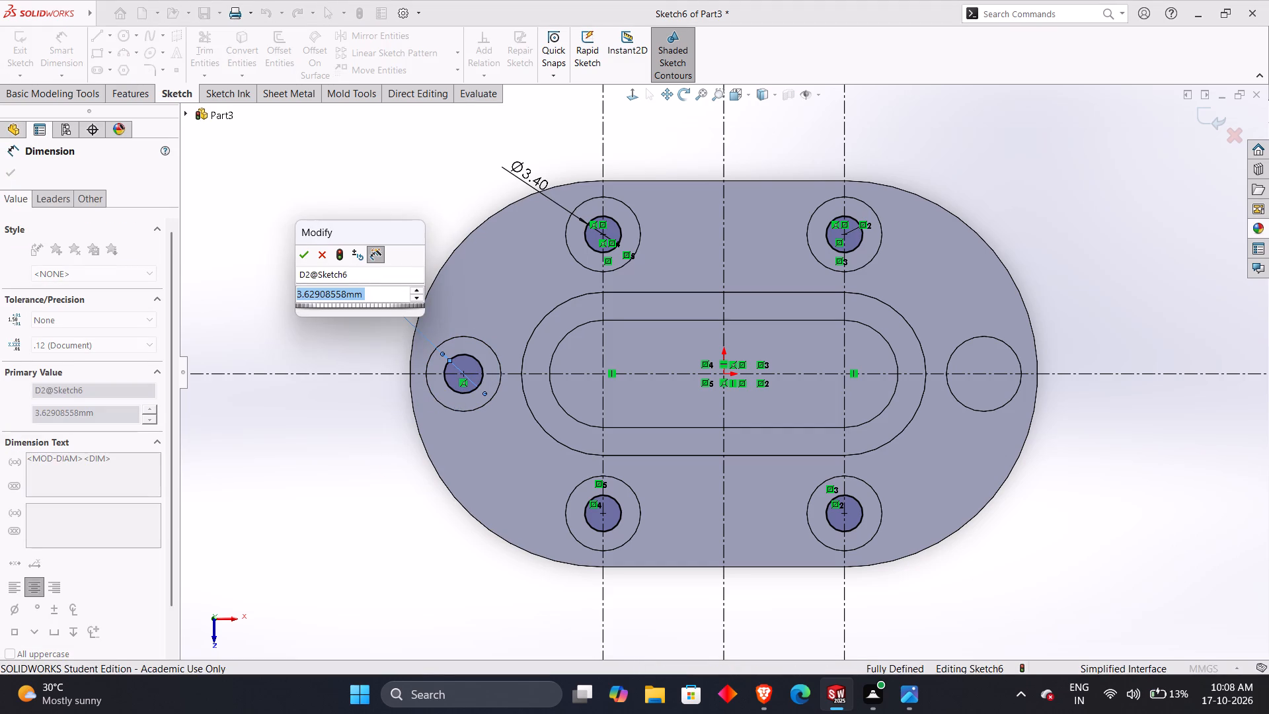
text(3.4)
key(Return)
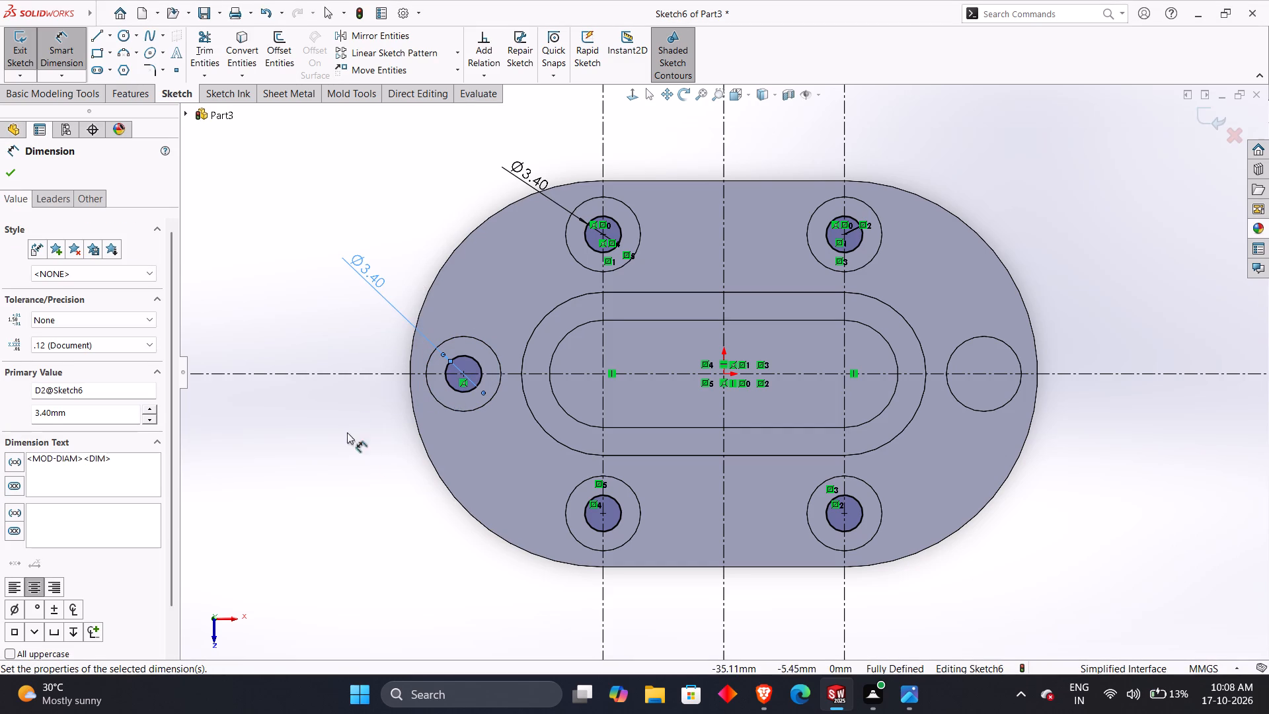
click(321, 312)
key(Escape)
key(Escape)
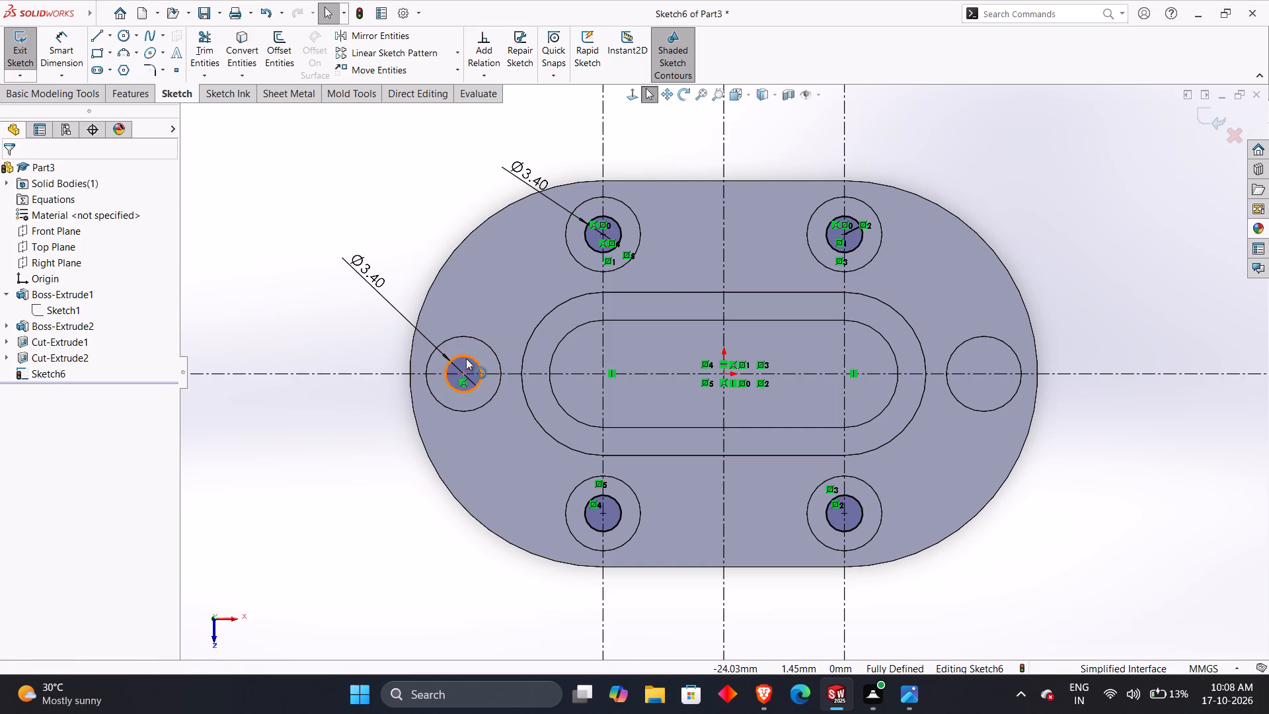
Mirror the left-end 3.4 mm circle about the vertical construction centreline through the origin.
click(466, 358)
click(400, 37)
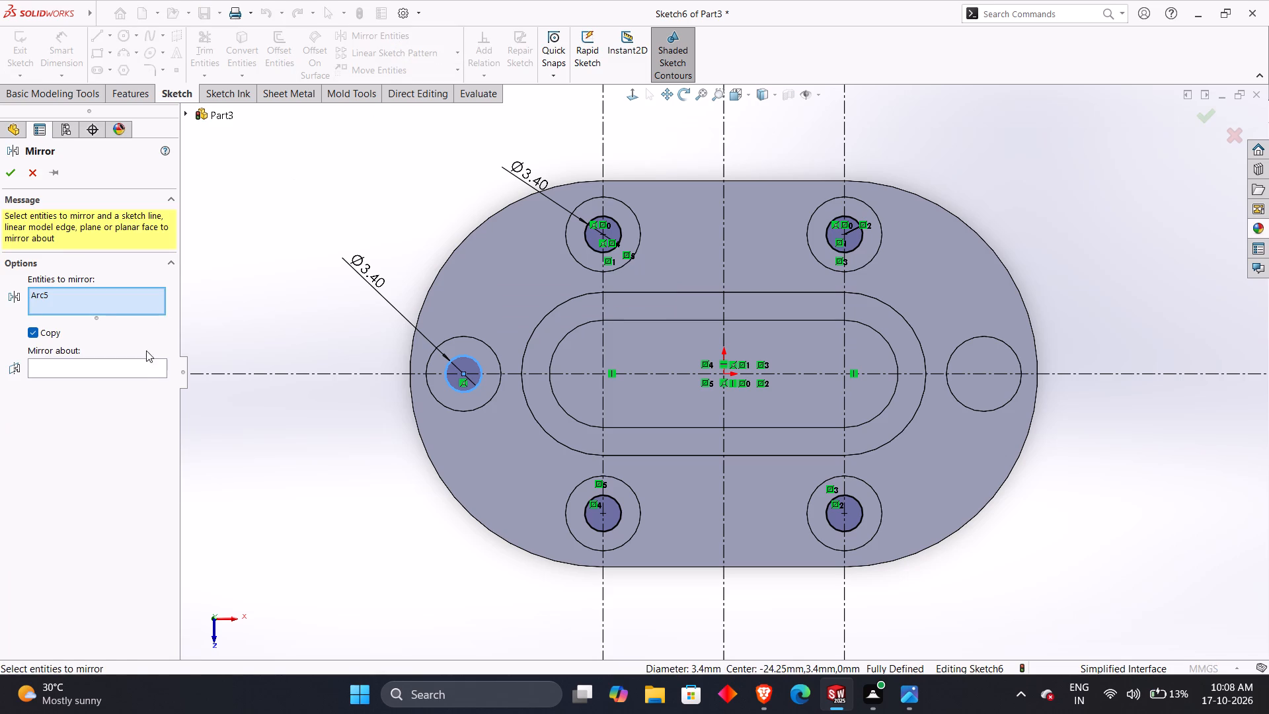
click(132, 369)
click(720, 287)
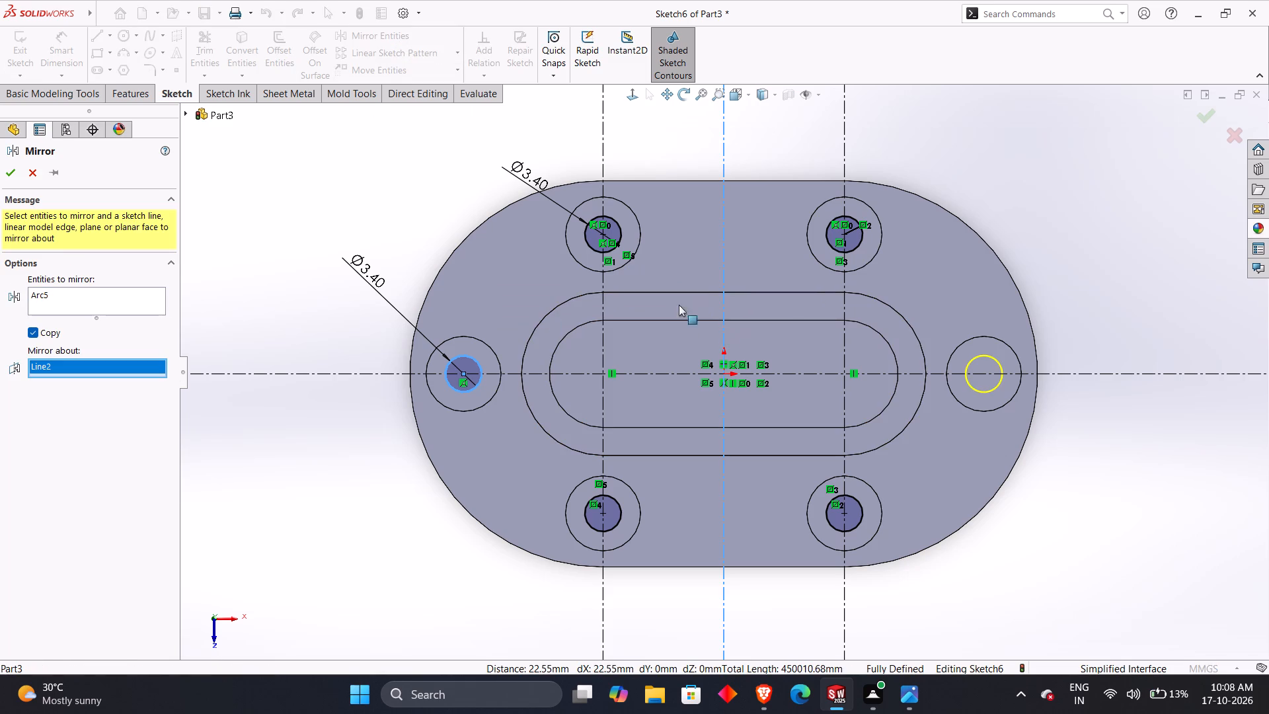
click(3, 174)
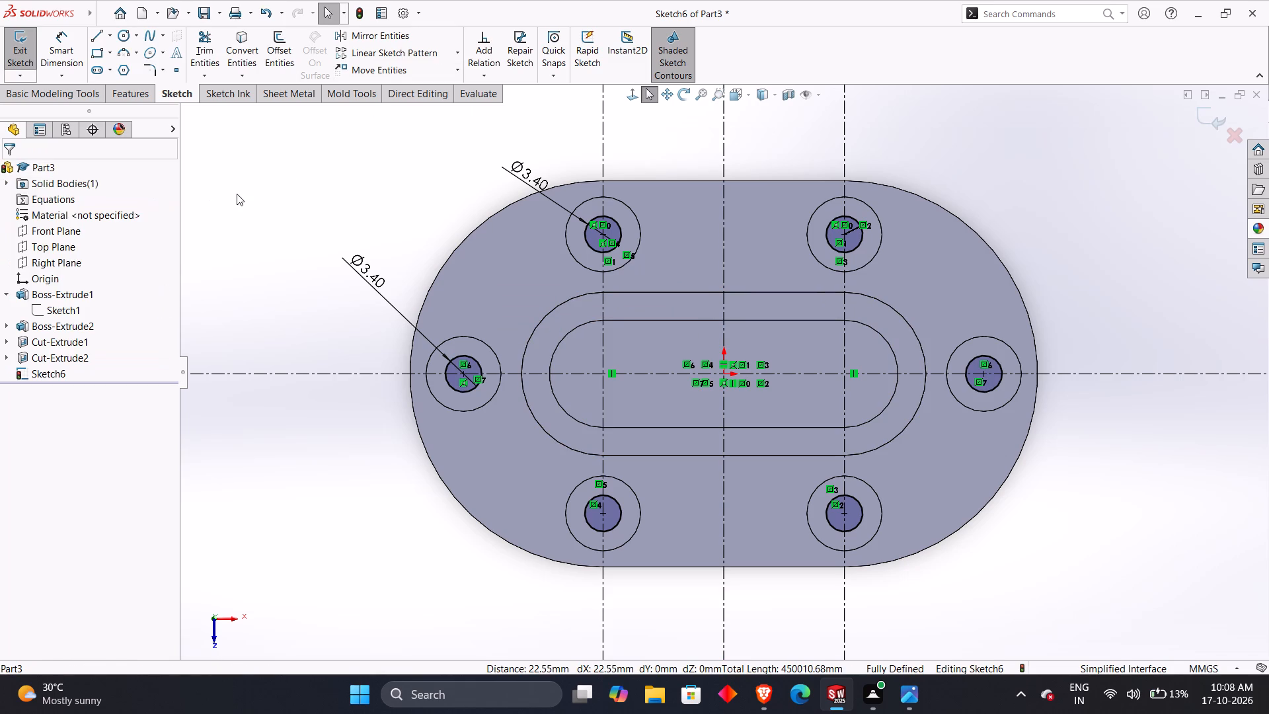
click(237, 194)
Cut-extrude the six 3.4 mm circles downward through the flange with a Blind depth of 7 mm.
middle_drag(344, 493, 338, 377)
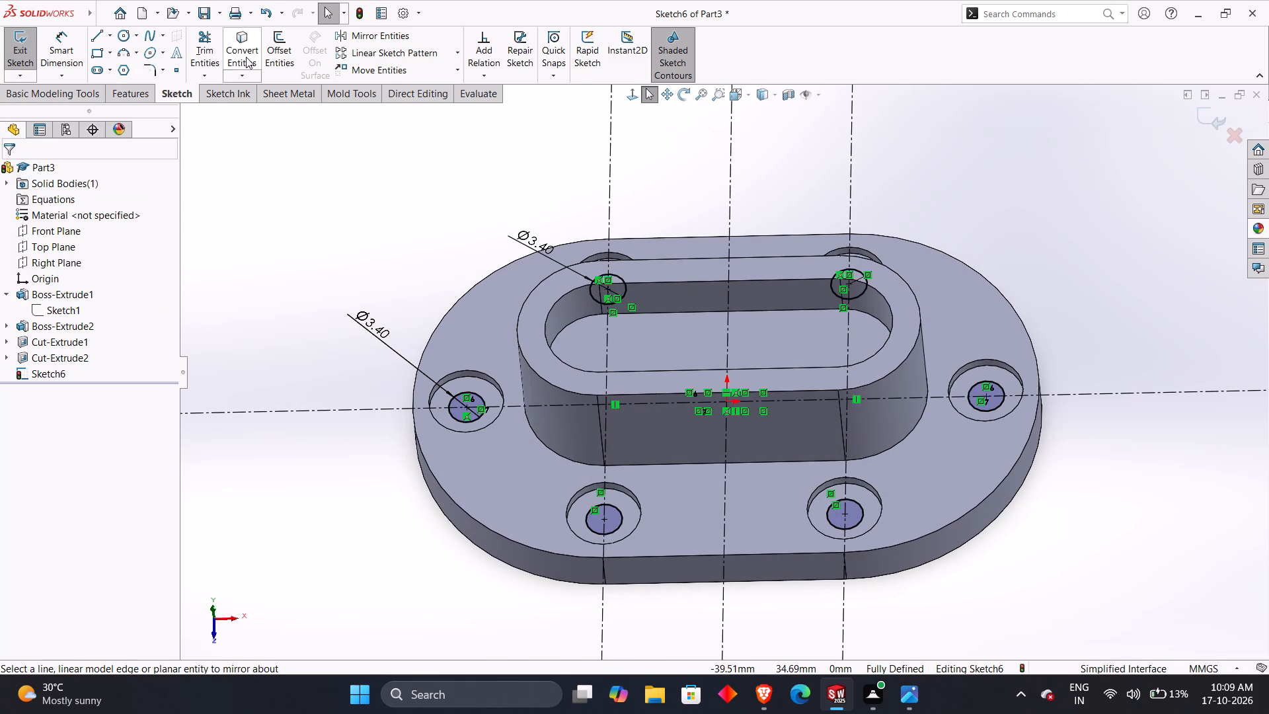
click(137, 95)
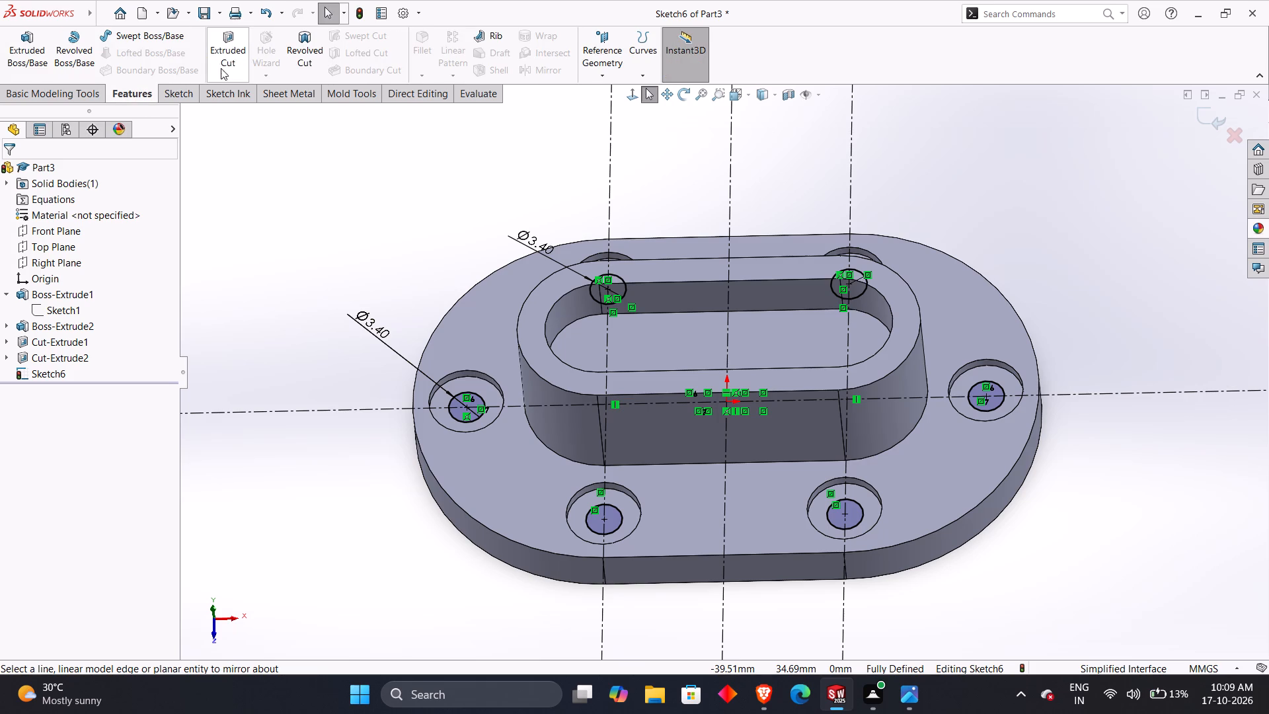
click(227, 56)
middle_drag(318, 424, 318, 223)
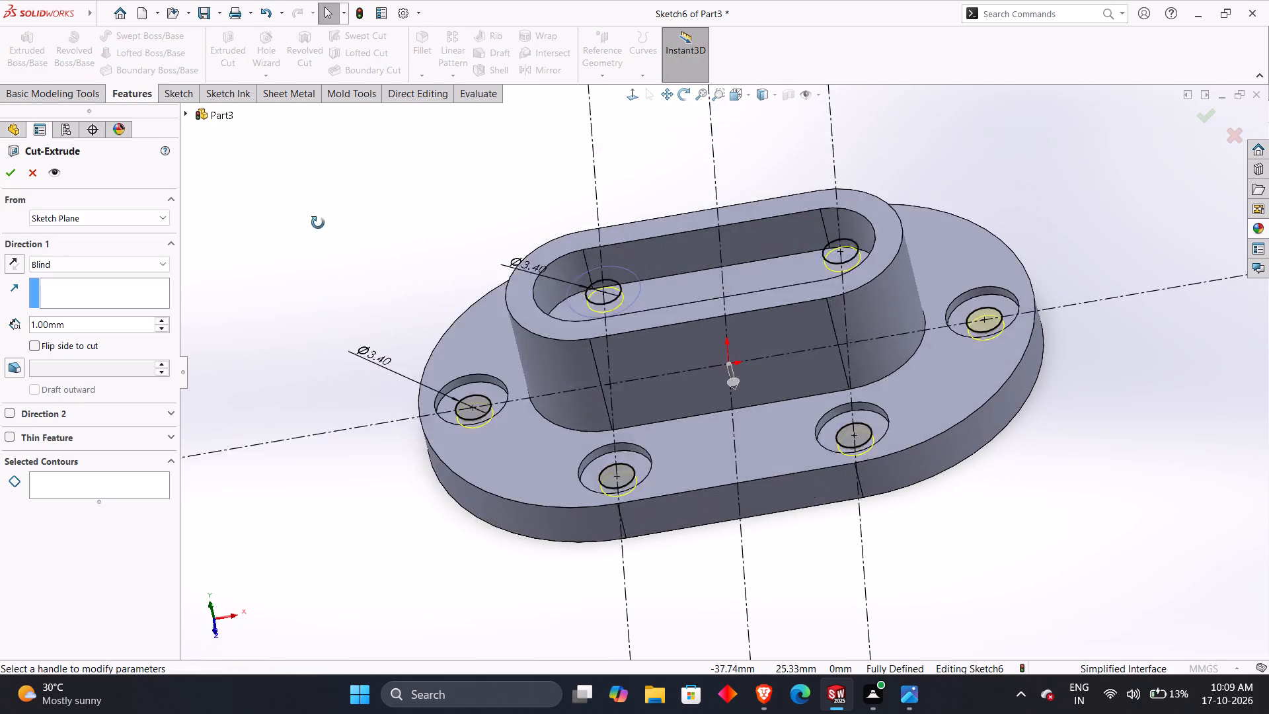
middle_drag(318, 223, 317, 199)
middle_drag(307, 343, 310, 239)
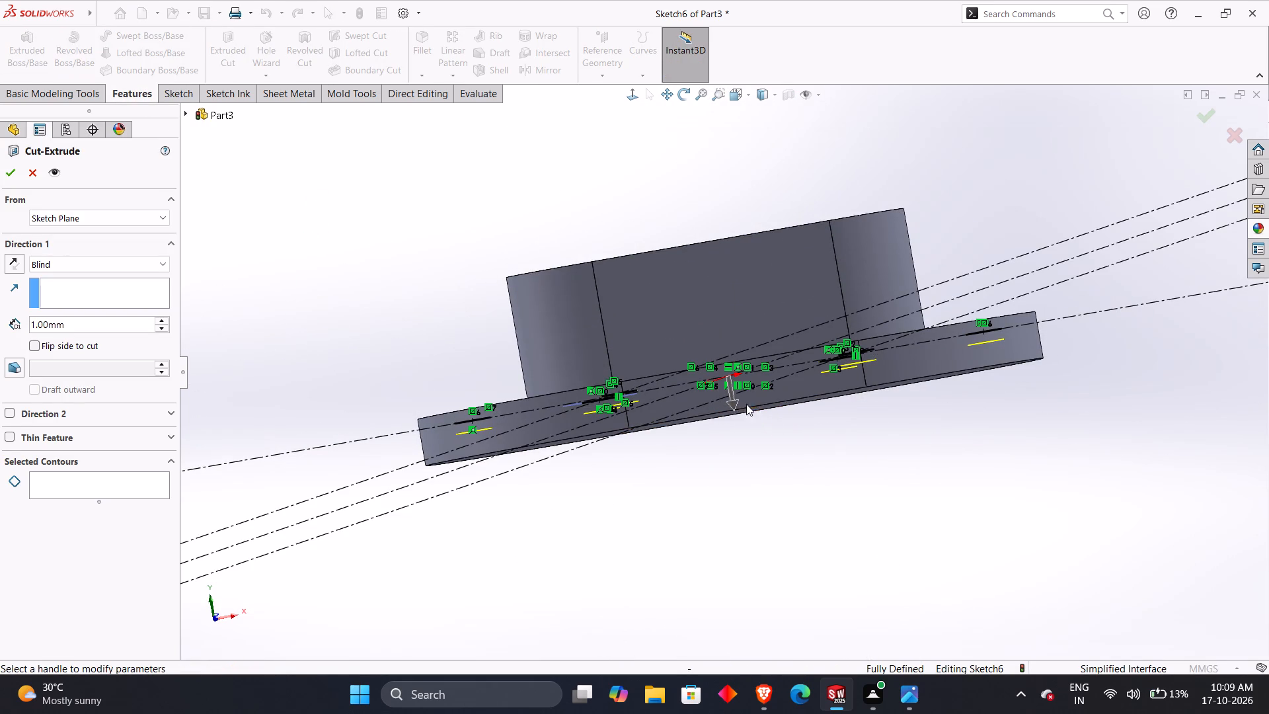
drag(737, 402, 737, 458)
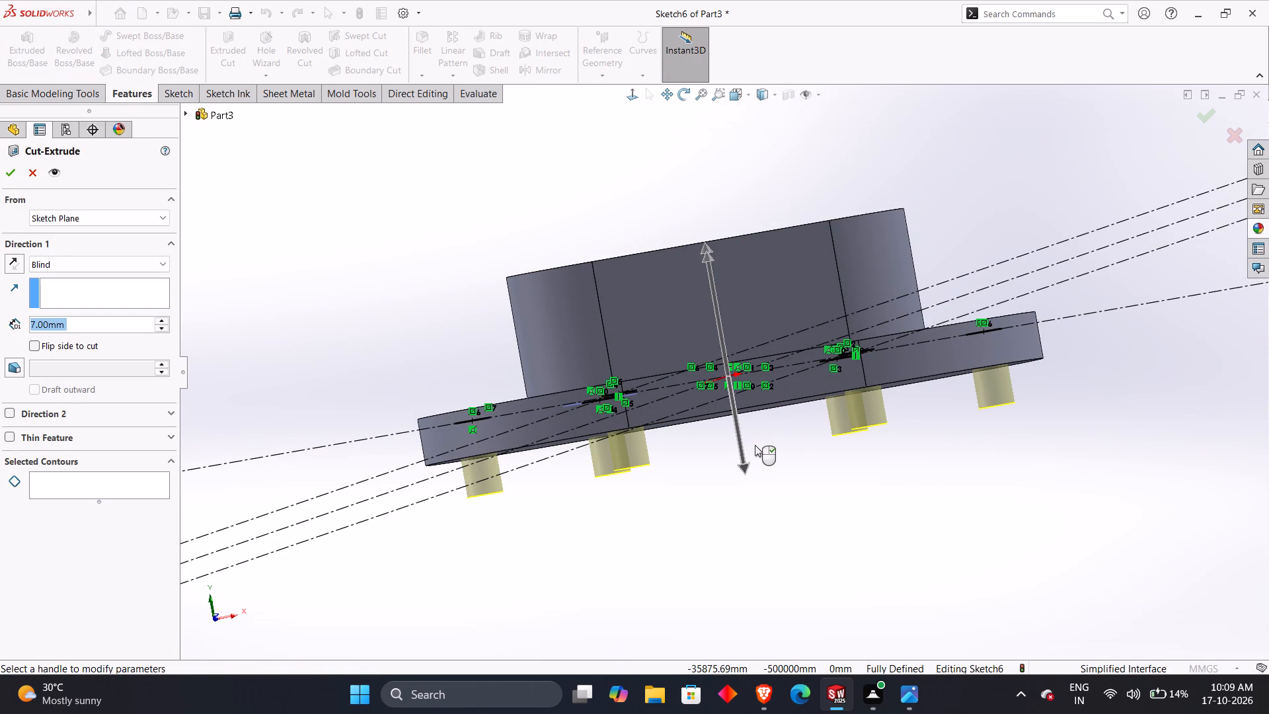
middle_drag(783, 438, 769, 602)
click(10, 178)
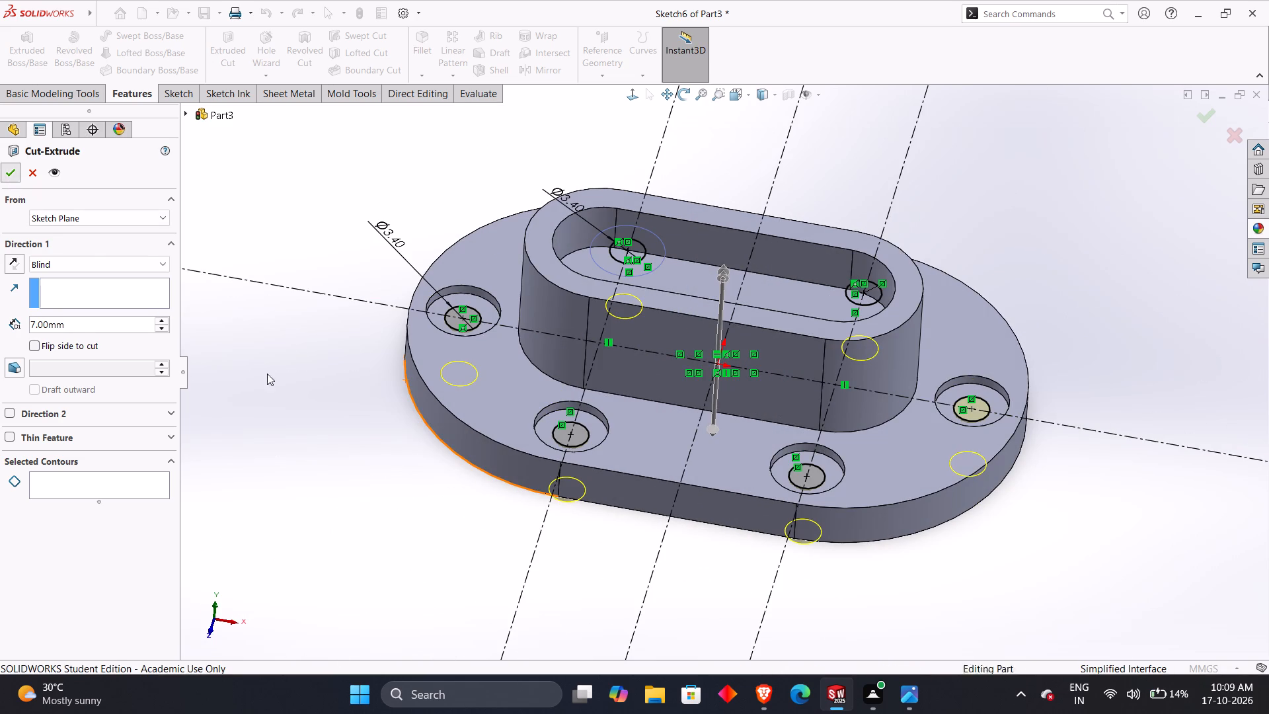
click(295, 411)
Check the reference drawing for the two Ø5 holes and start a new sketch on the floor of the central oval pocket.
middle_drag(314, 421, 311, 450)
key(alt+Tab)
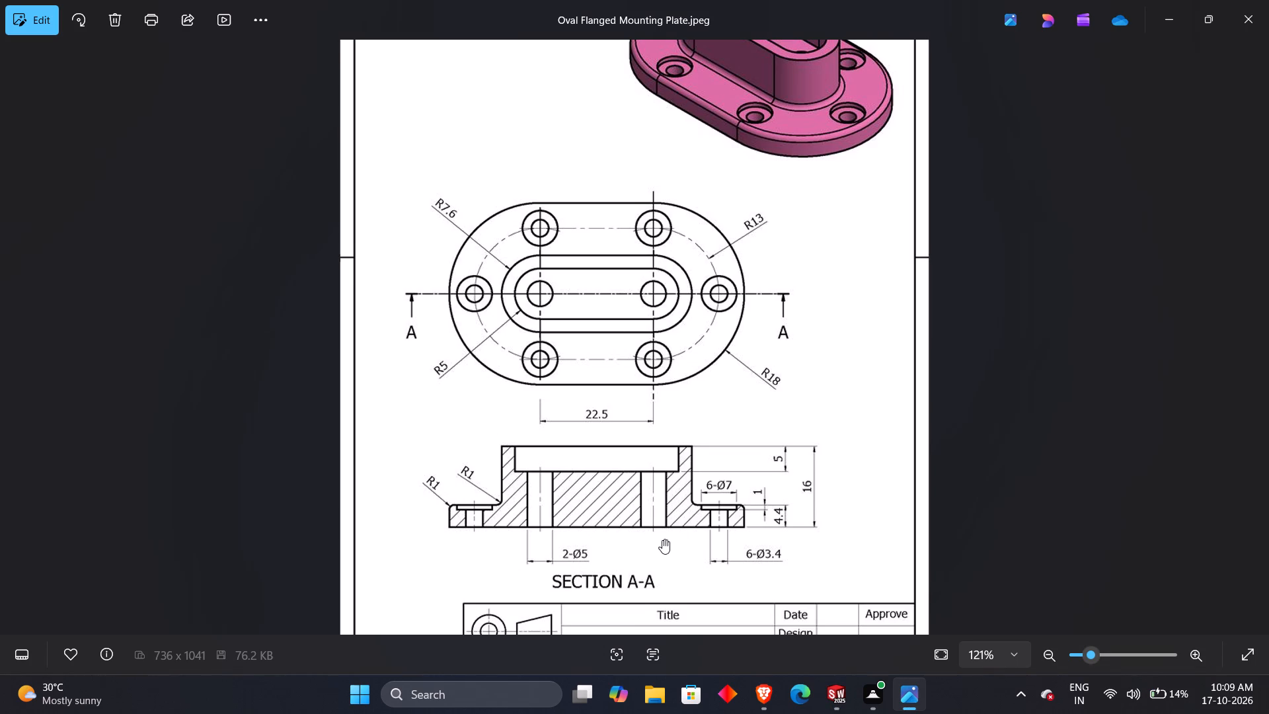
key(alt+Tab)
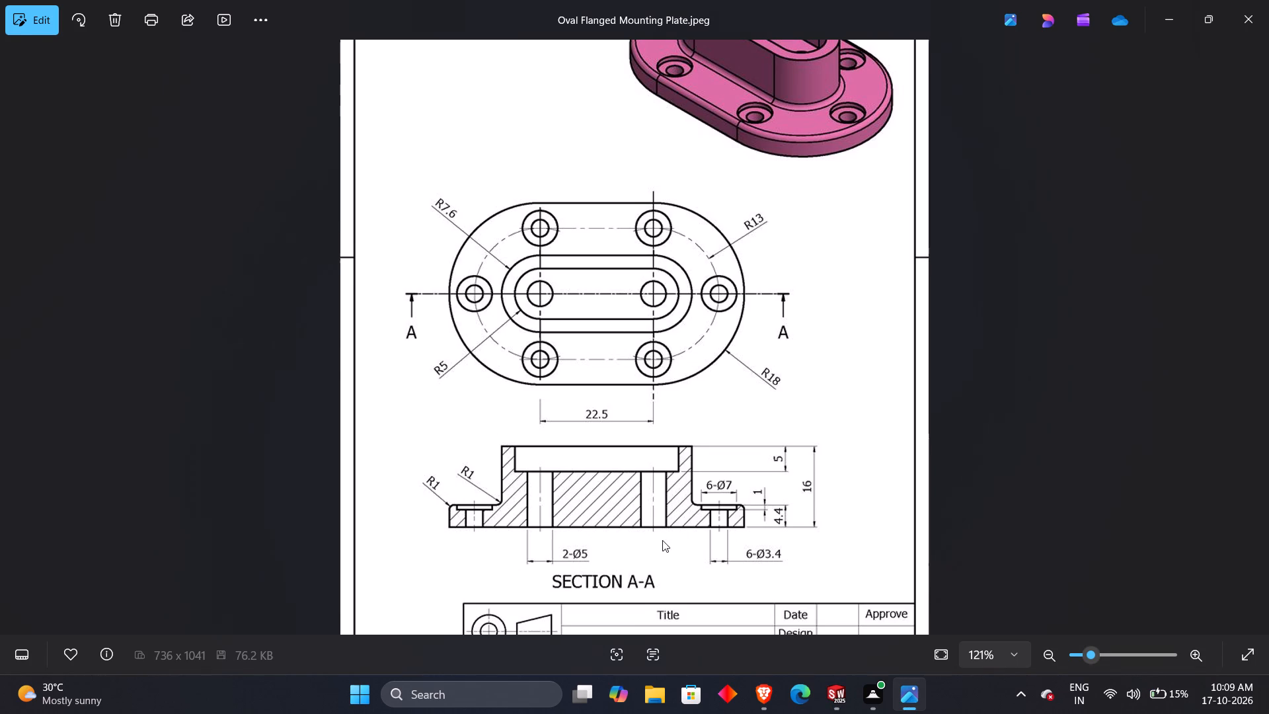
middle_drag(601, 337, 598, 439)
right_click(648, 315)
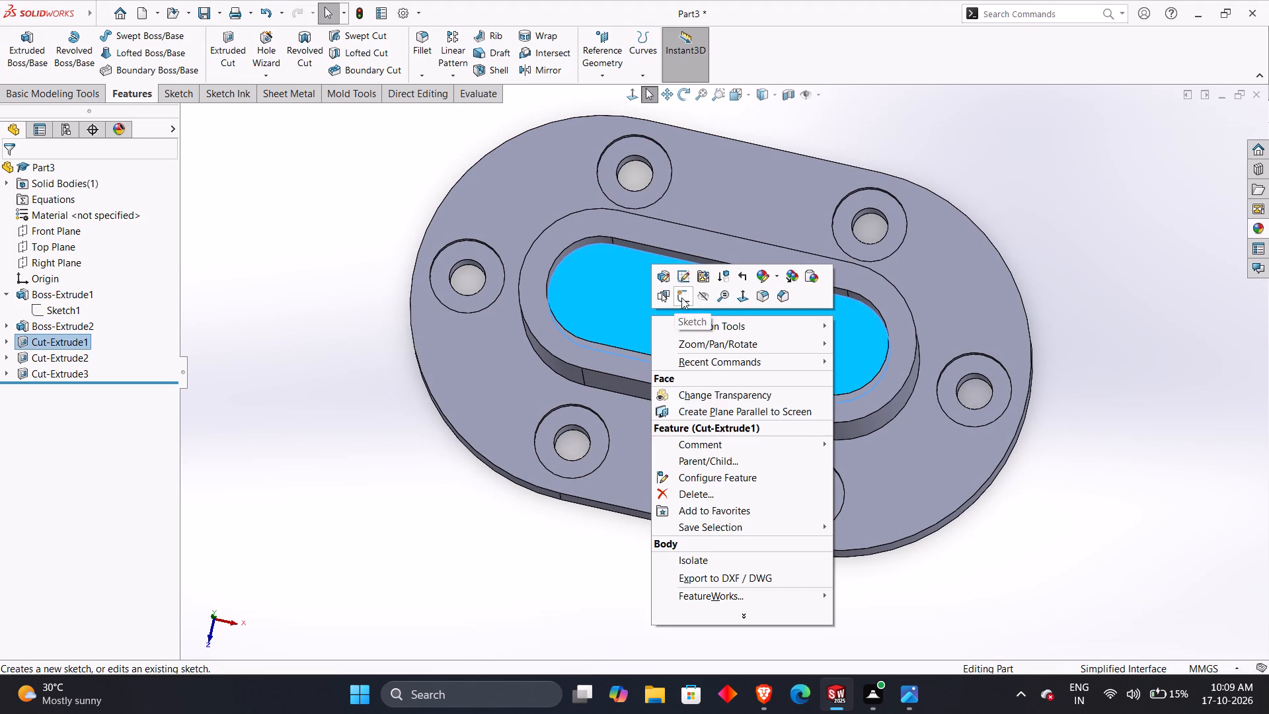
click(683, 293)
click(282, 242)
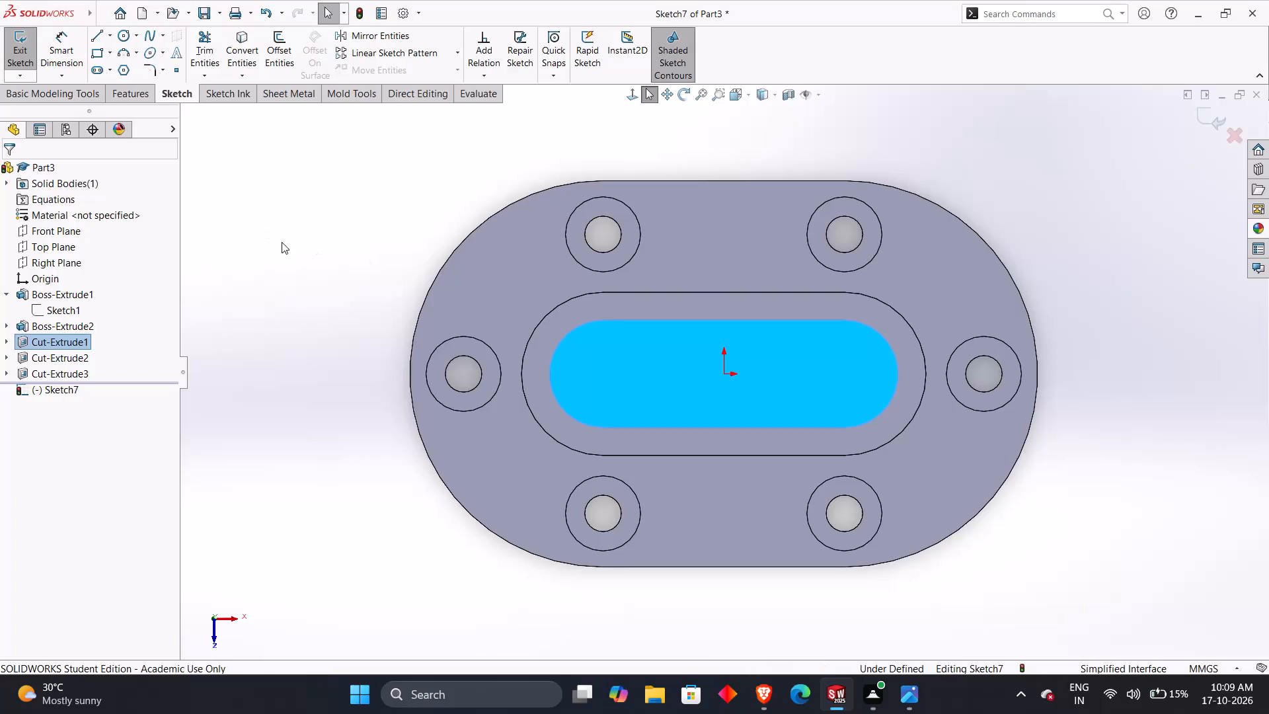
Sketch two circles on the pocket floor, one centred on the arc centre of each rounded end.
click(121, 40)
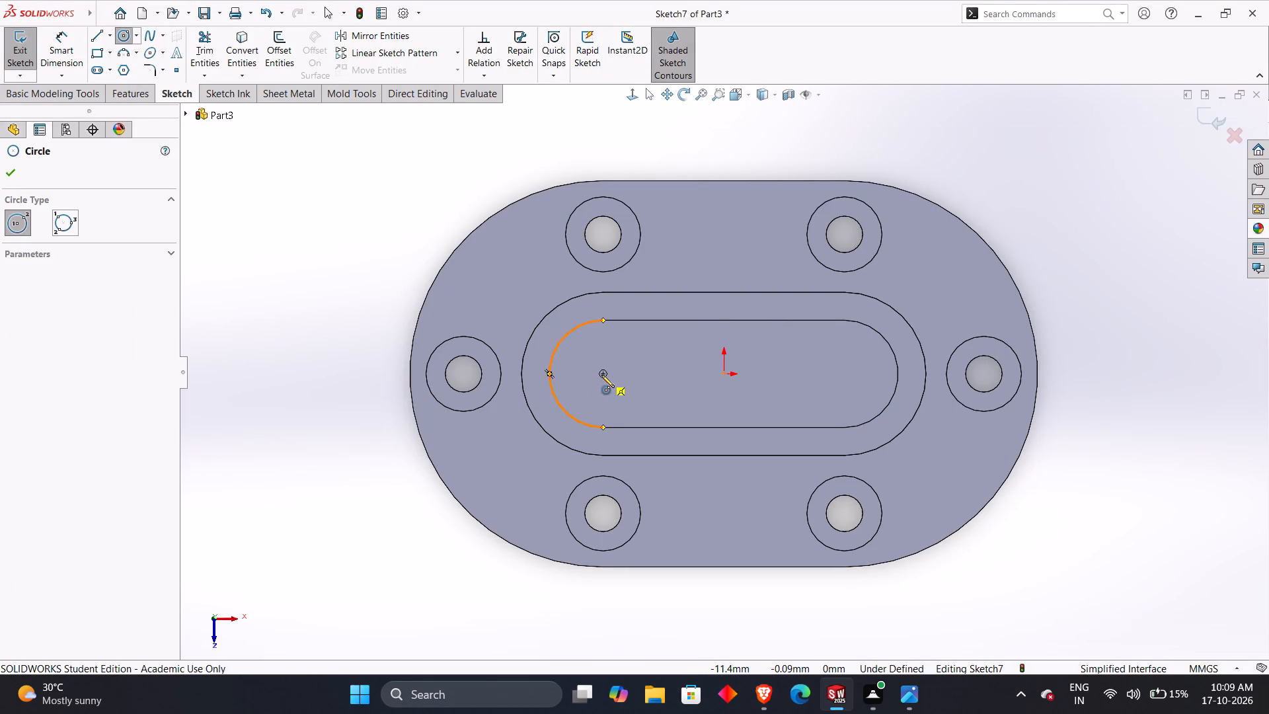
click(601, 375)
click(589, 400)
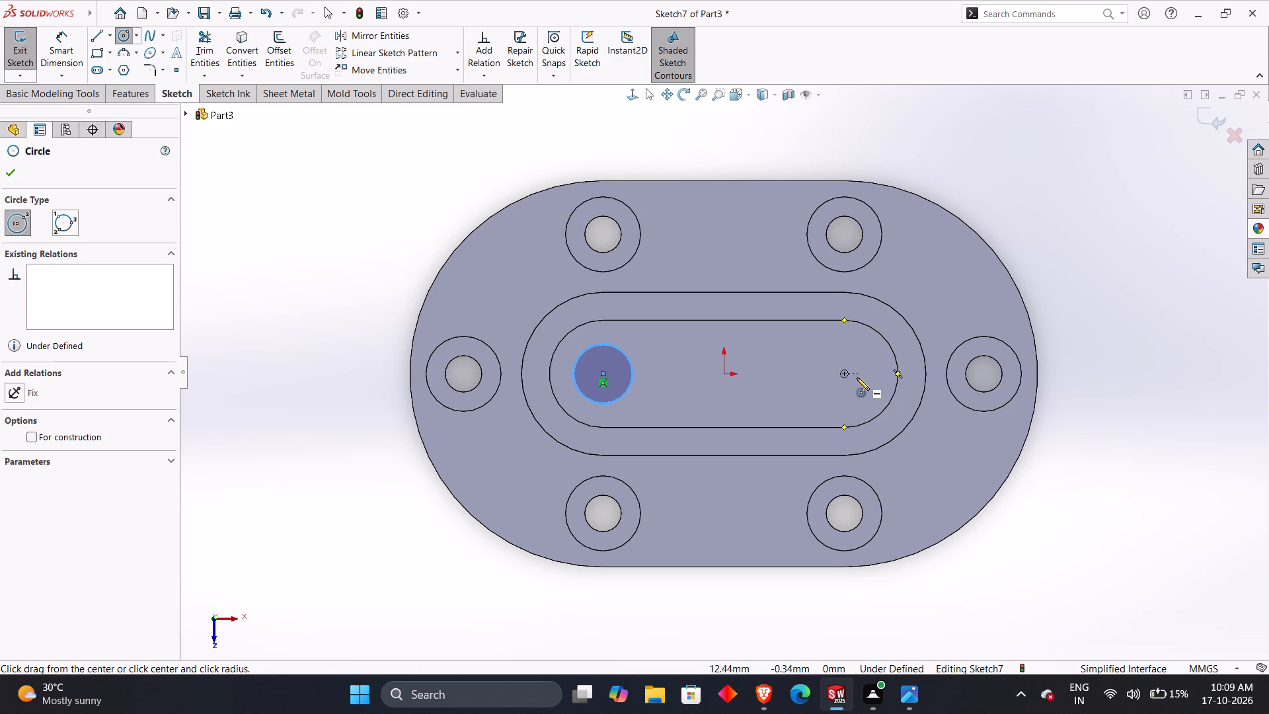
click(846, 376)
click(827, 383)
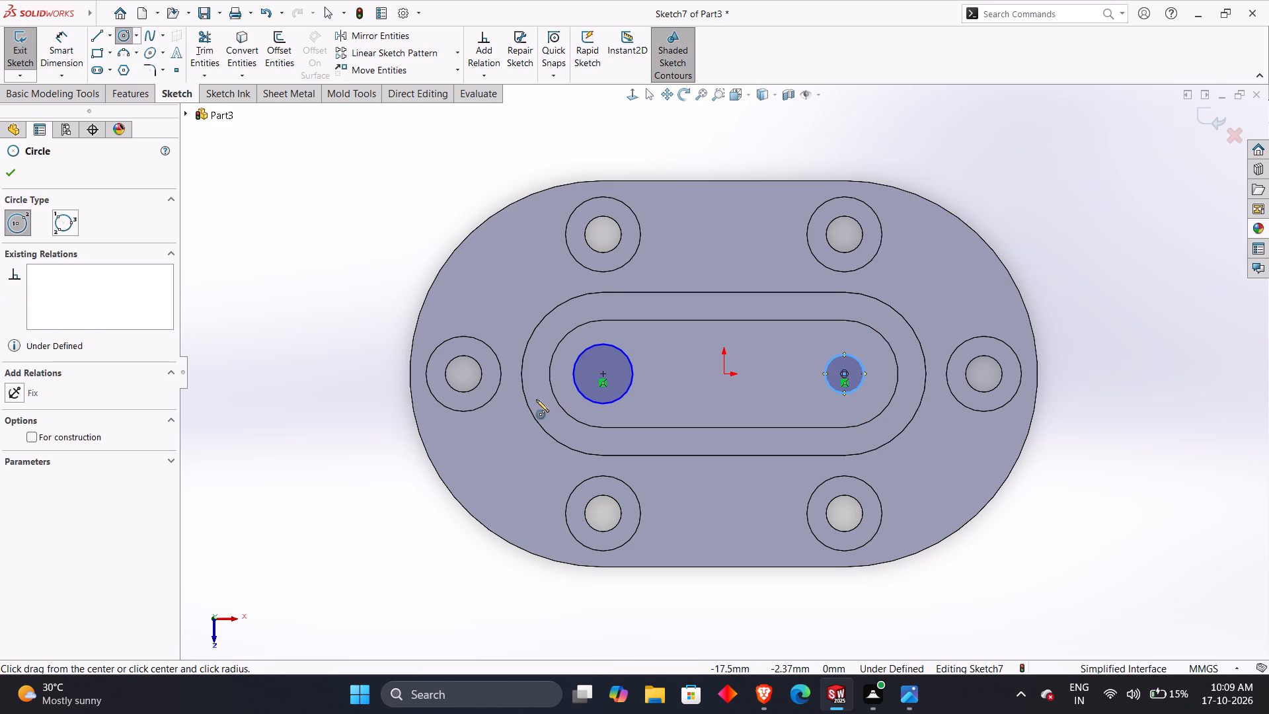
key(Escape)
key(Escape)
Dimension the diameter of the circle at the pocket's left end to 5 mm.
right_drag(403, 524, 406, 296)
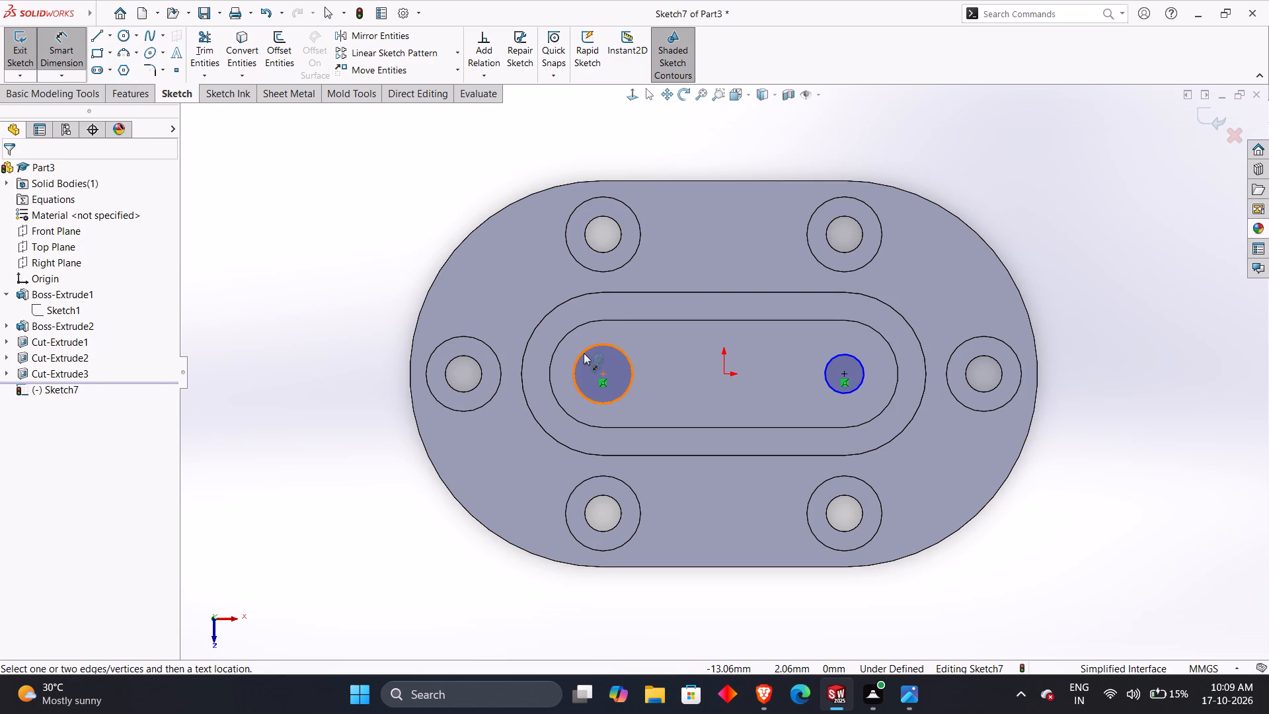
click(584, 353)
click(419, 233)
key(5)
key(Return)
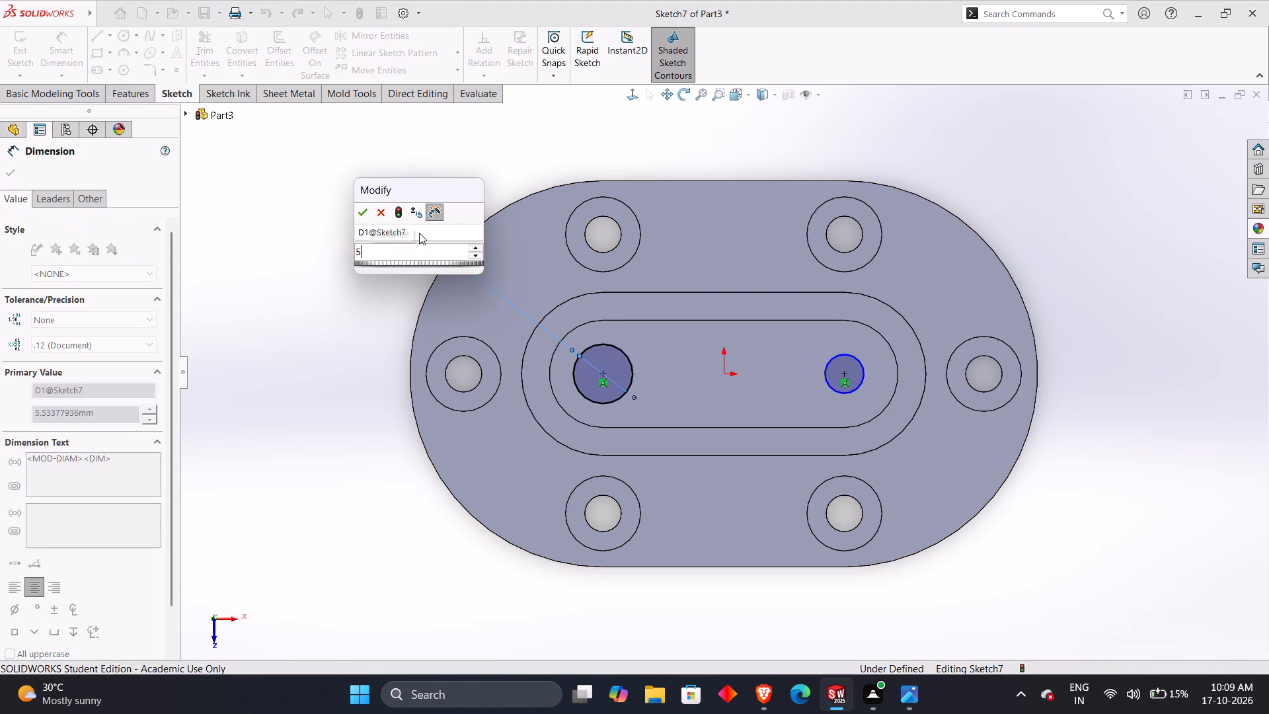
click(355, 339)
key(Escape)
key(Escape)
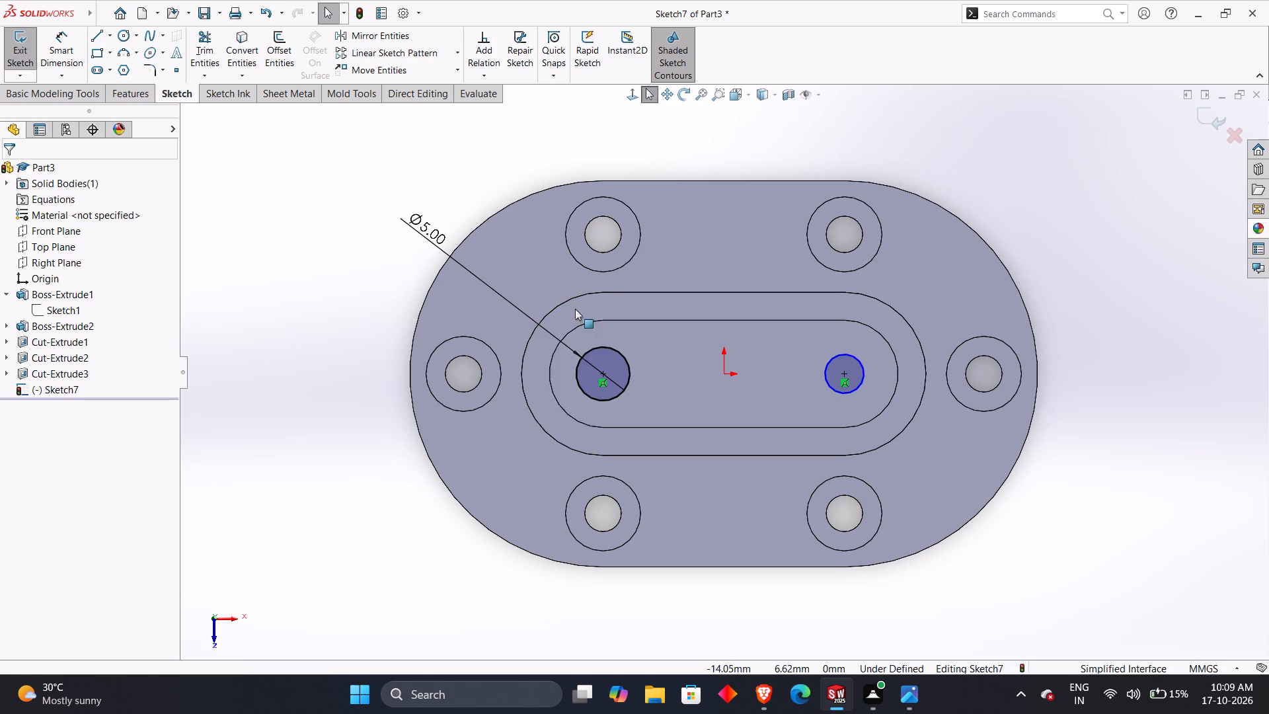
Add an Equal relation between the two circles on the pocket floor.
click(619, 352)
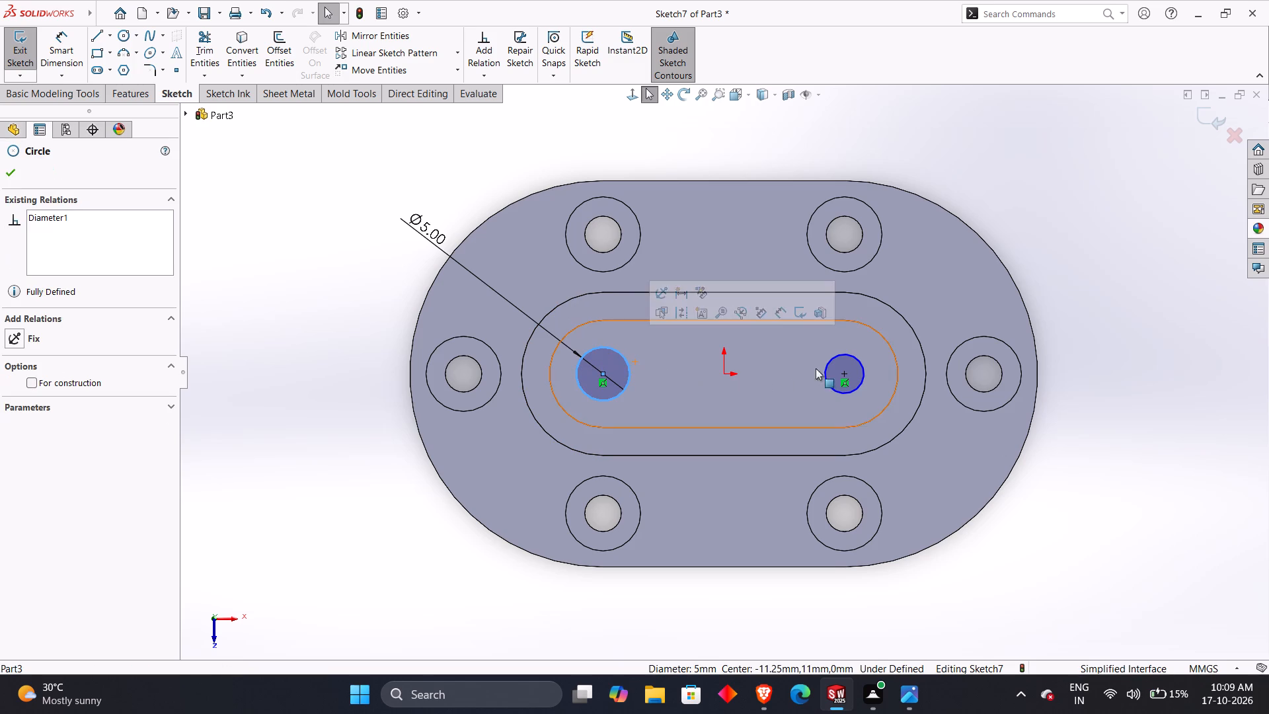
ctrl+click(824, 365)
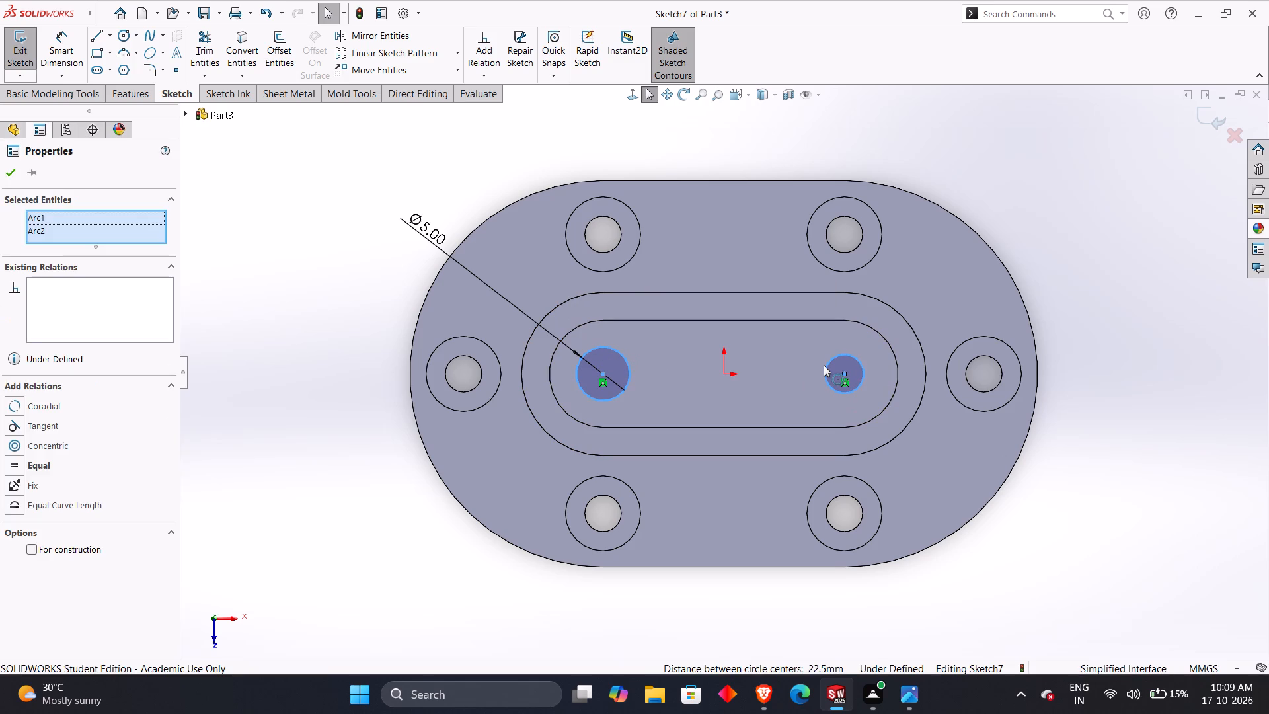
click(21, 463)
click(291, 436)
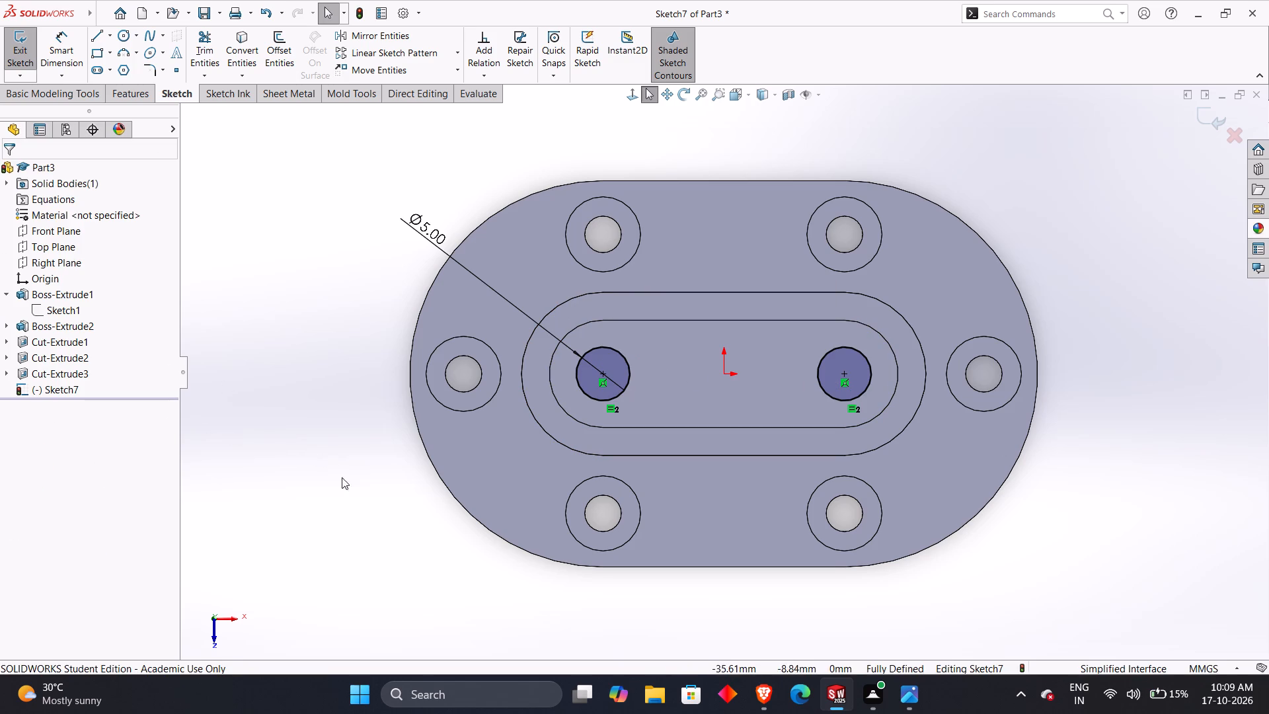
Cut-extrude the two 5 mm circles downward through the plate with a Blind depth of 15 mm.
middle_drag(342, 500, 318, 362)
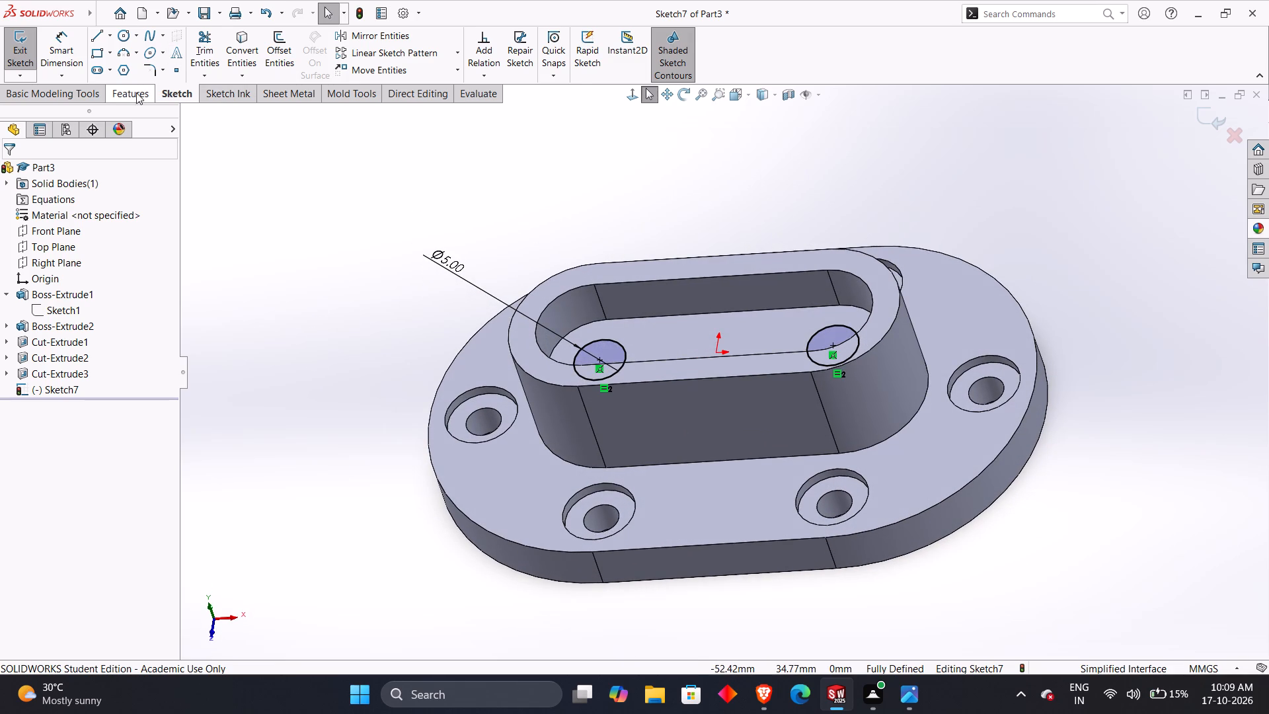
click(136, 99)
click(239, 58)
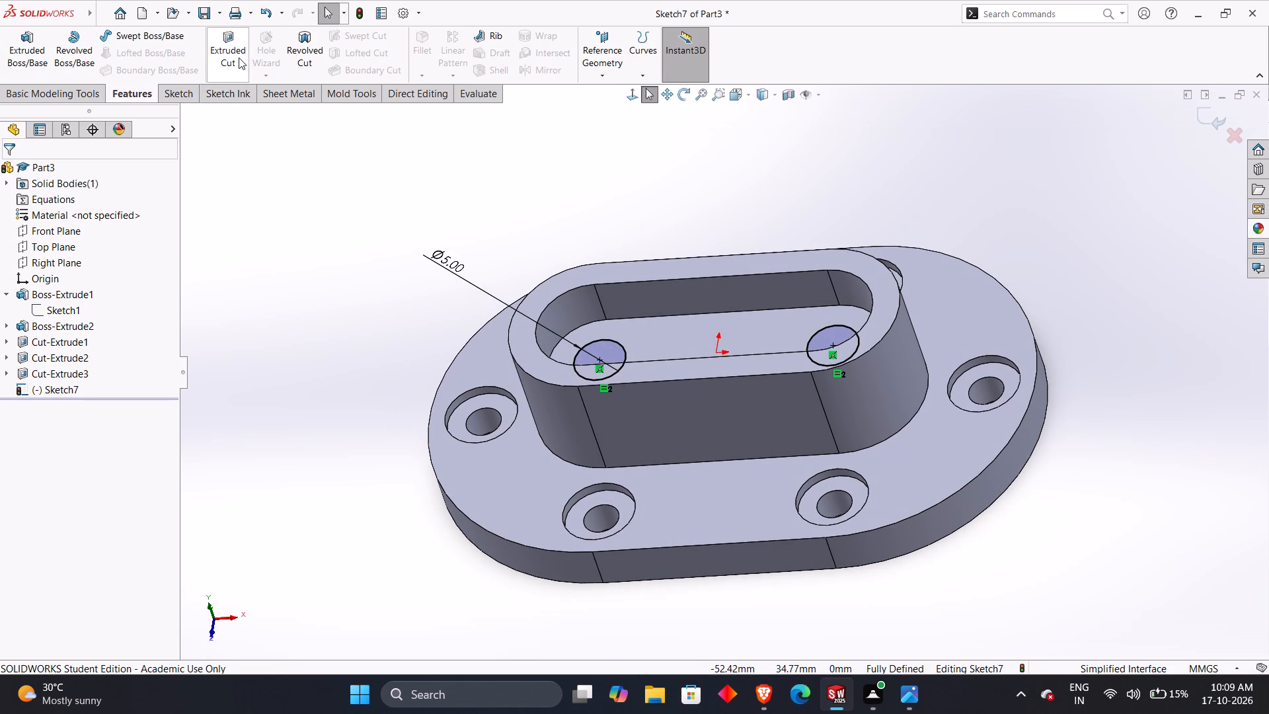
middle_drag(340, 430, 321, 140)
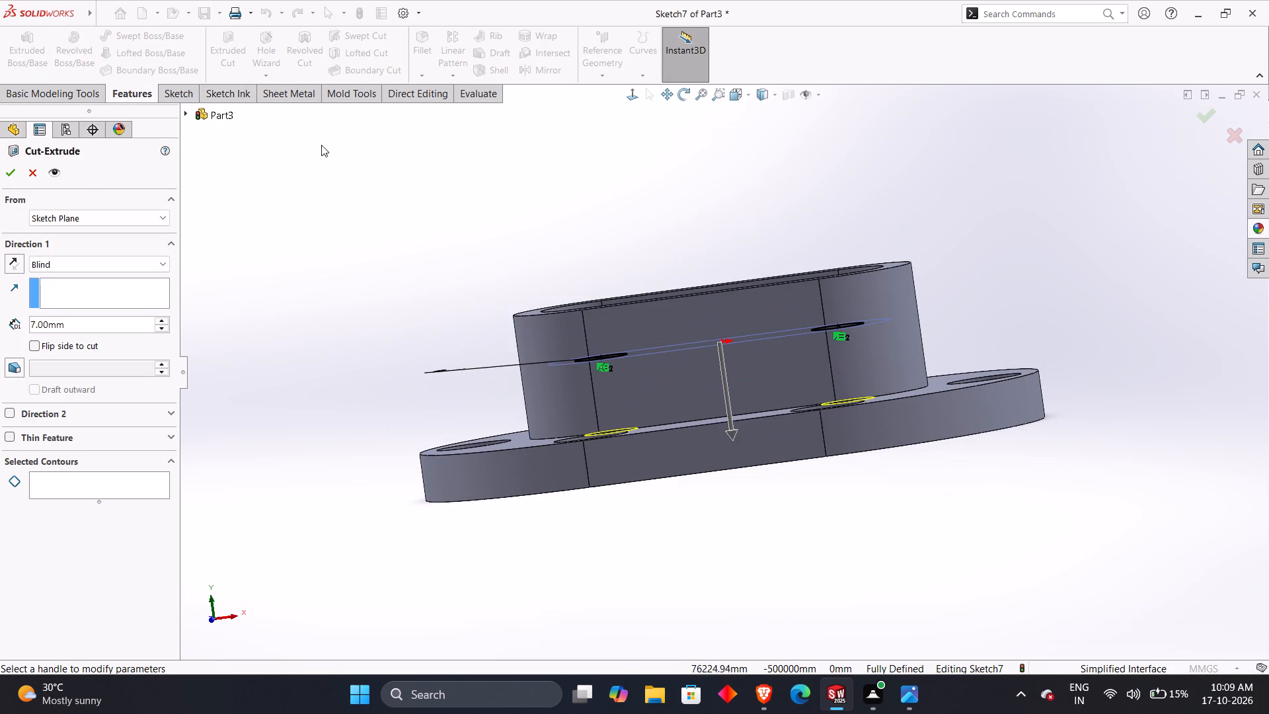
drag(736, 436, 736, 505)
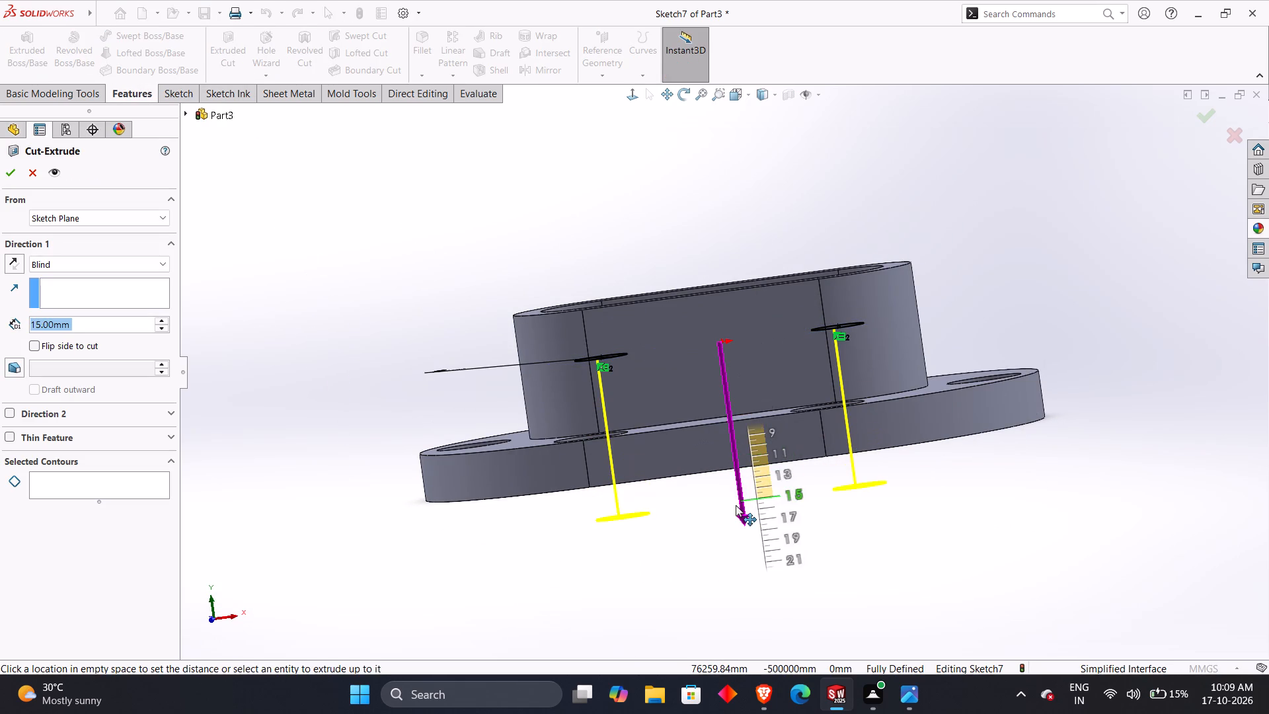
drag(736, 505, 735, 506)
click(5, 172)
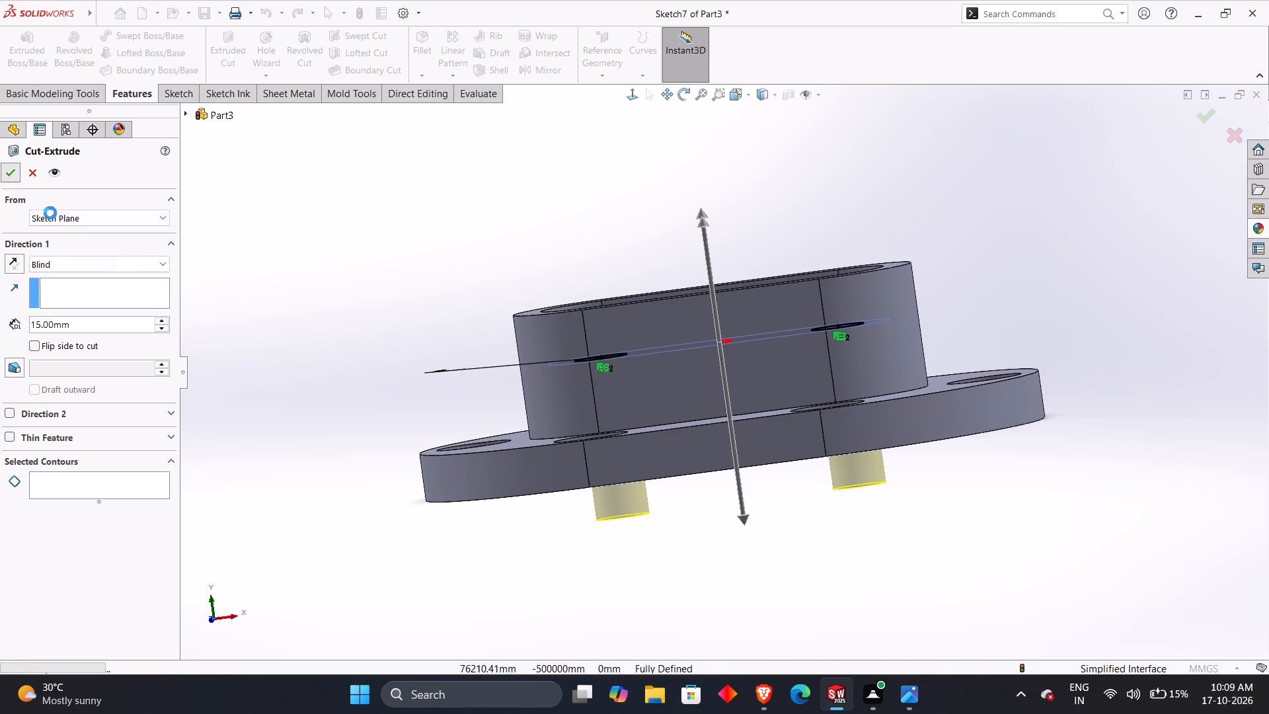
click(313, 288)
middle_drag(380, 294, 382, 554)
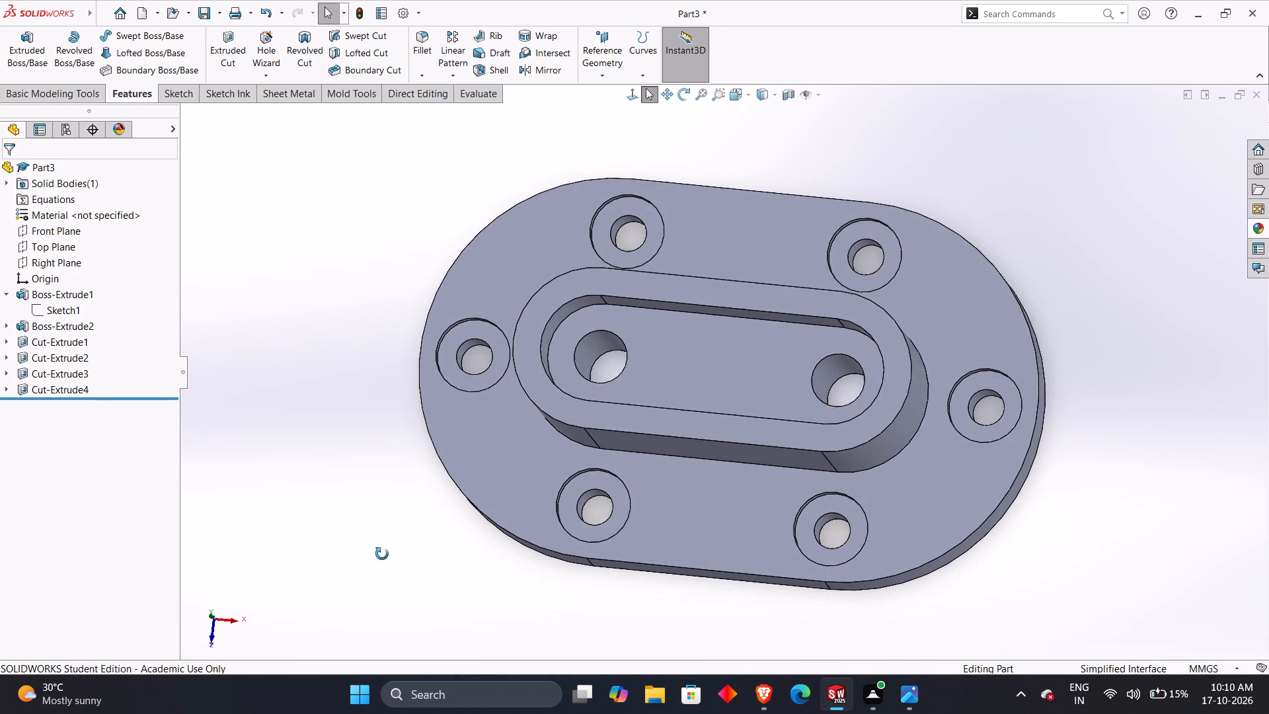
middle_drag(382, 554, 363, 374)
Check the reference drawing for the R1 roundings and fillet the flange's upper outer edge with a 1 mm radius.
key(alt+Tab)
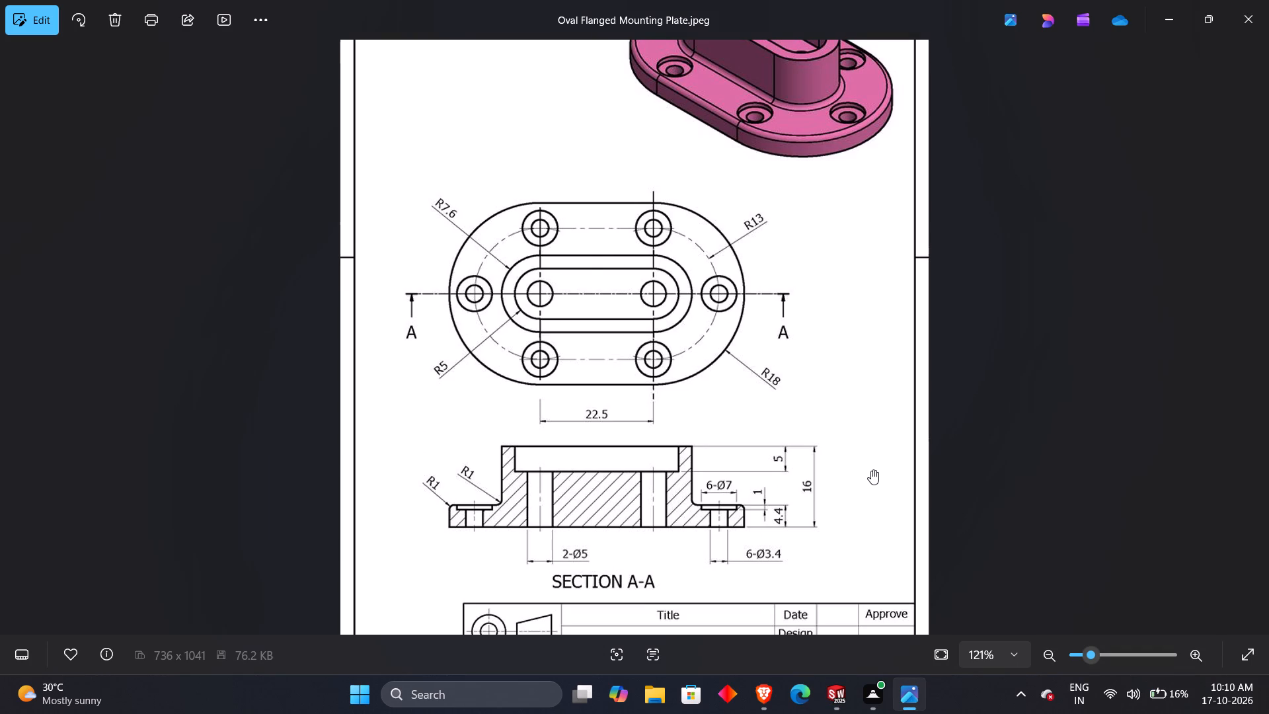
key(alt+Tab)
middle_drag(586, 338, 601, 452)
middle_drag(488, 389, 496, 329)
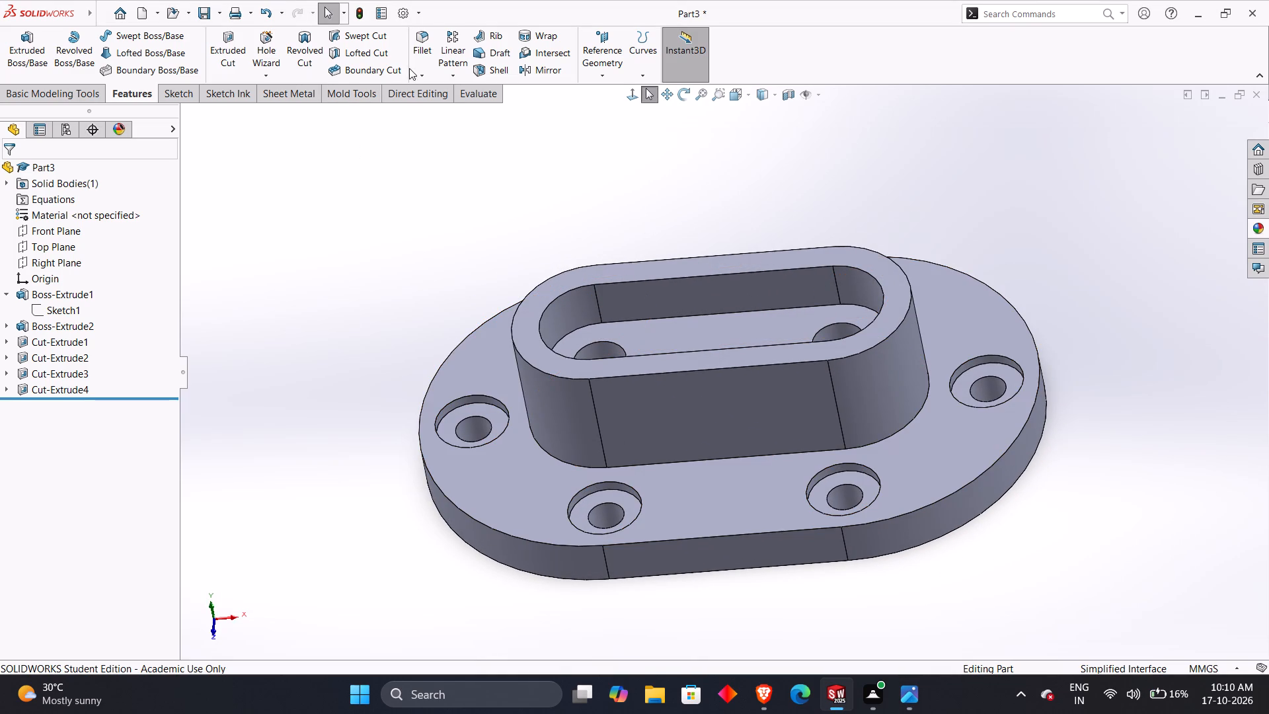
click(423, 38)
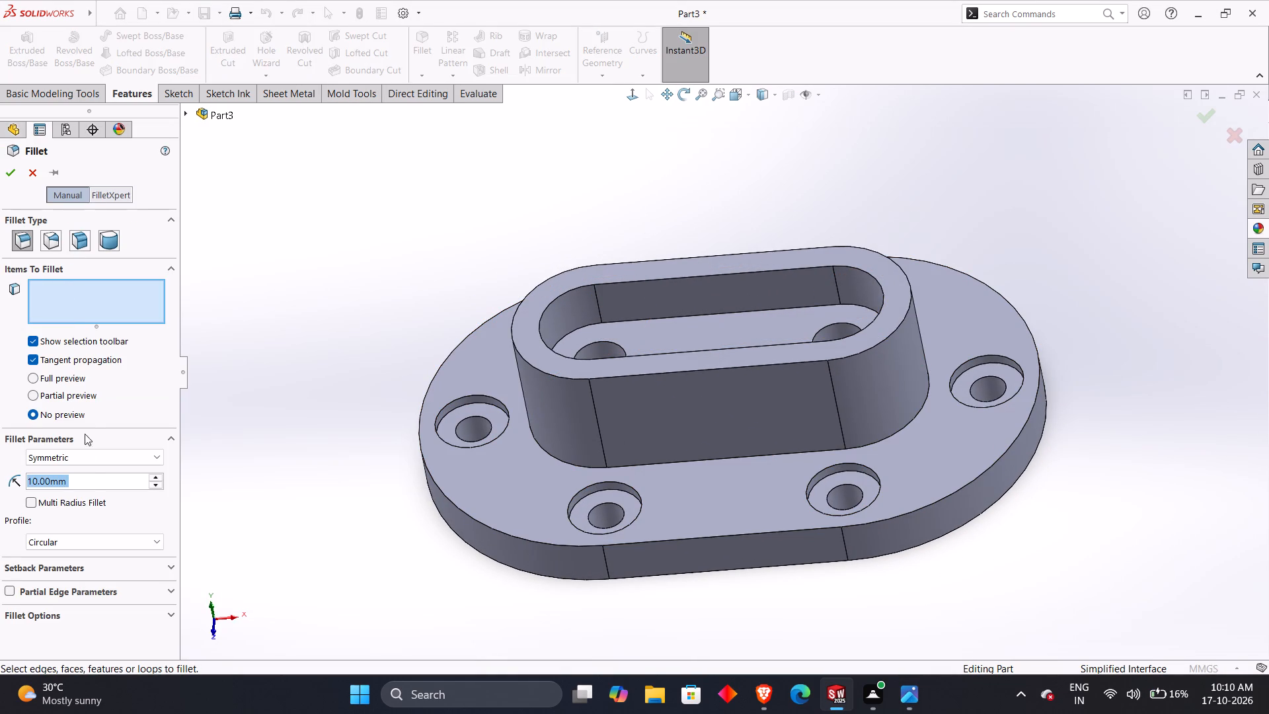
key(1)
key(Return)
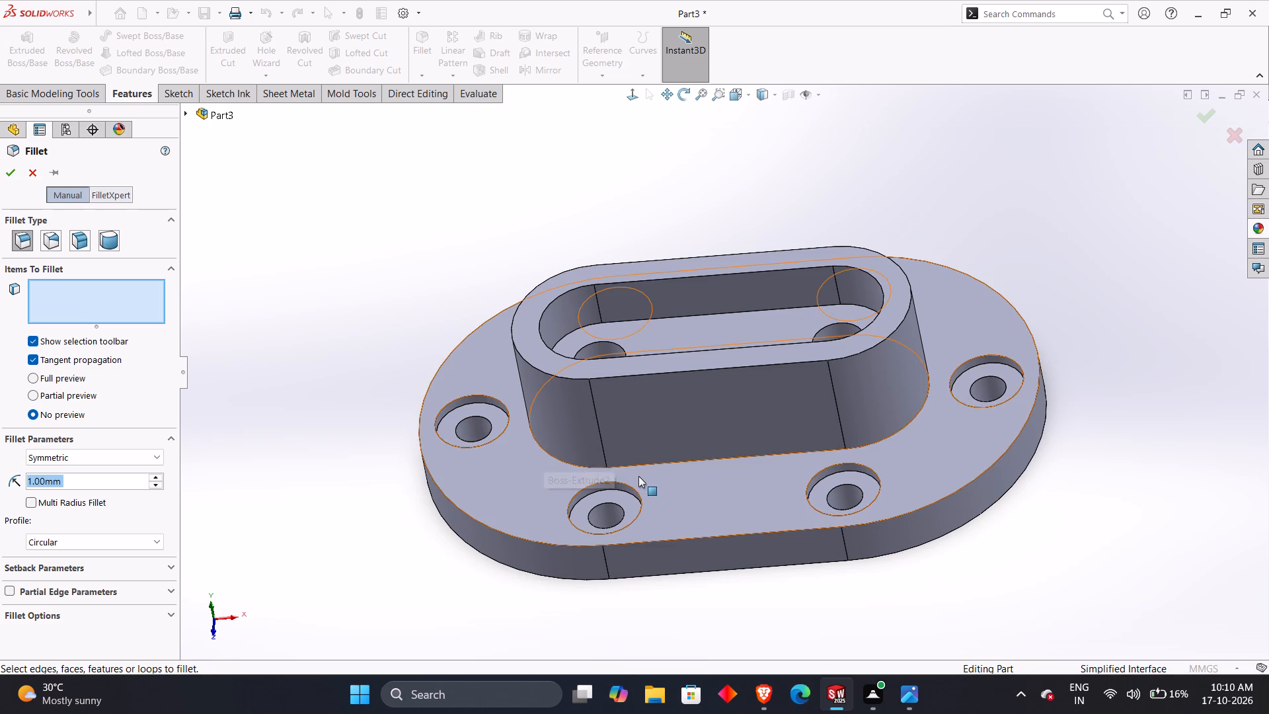
middle_drag(574, 474, 621, 489)
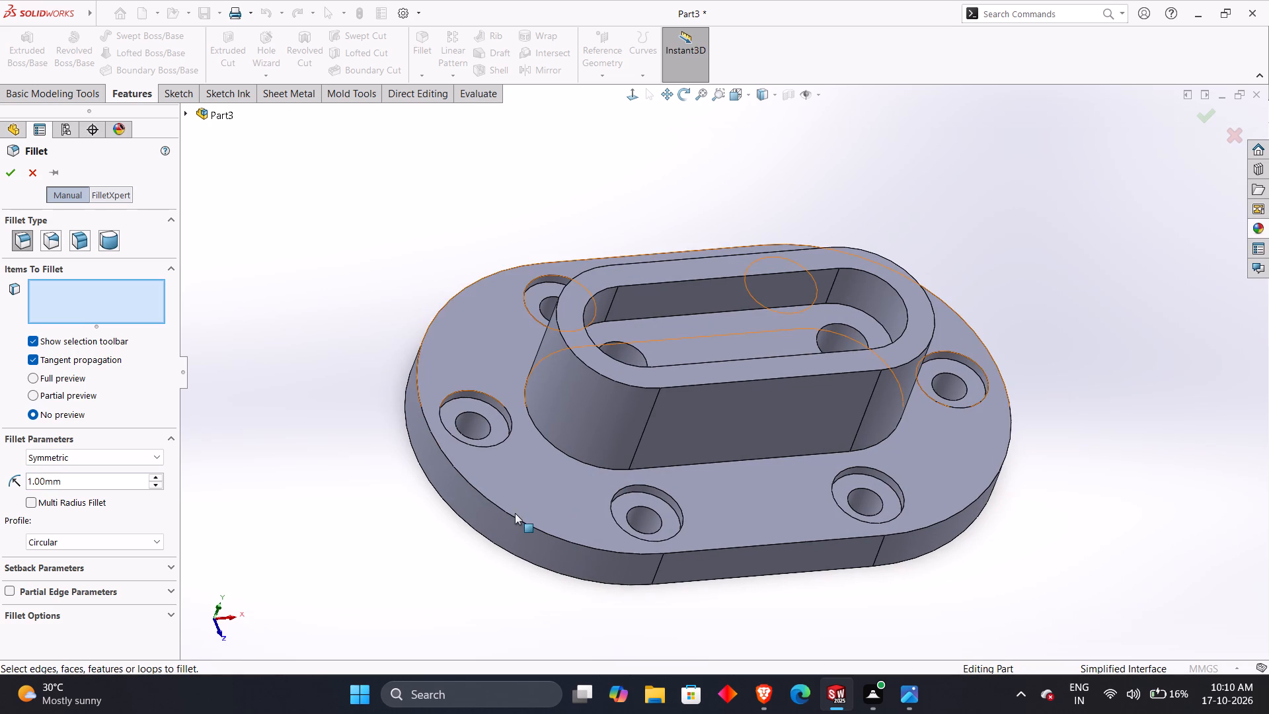
click(516, 518)
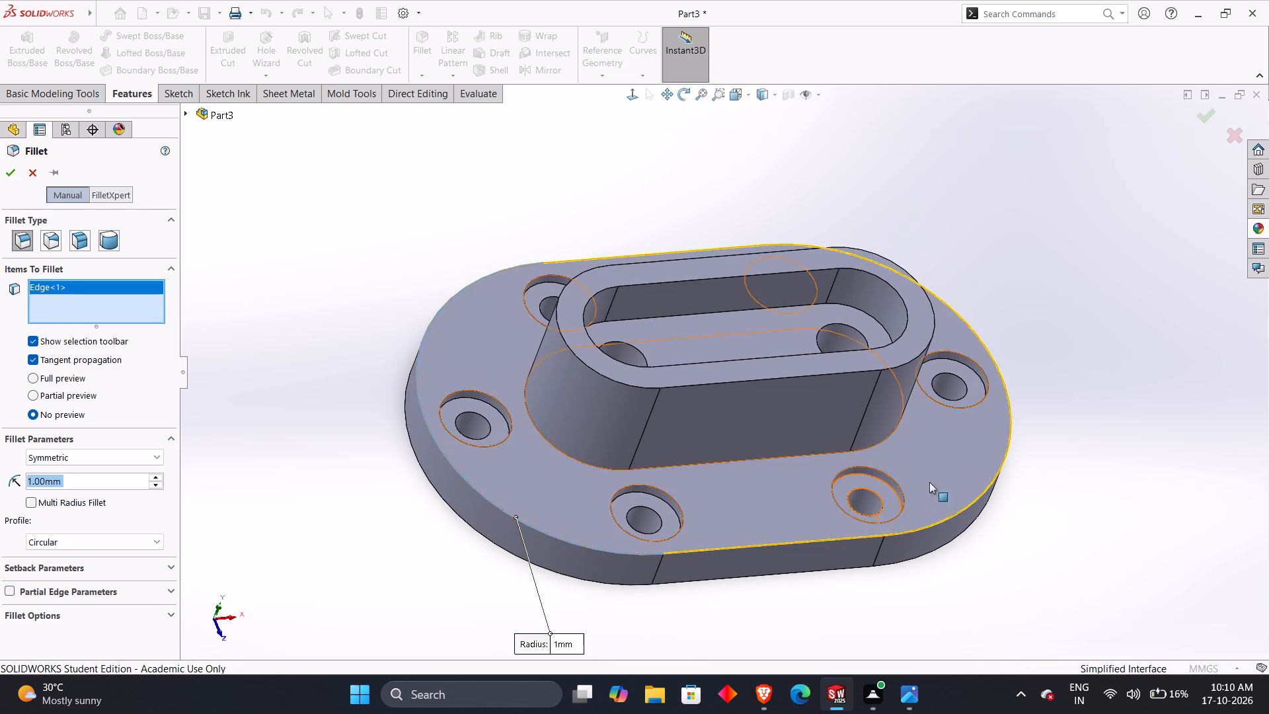
middle_drag(1074, 325, 1021, 427)
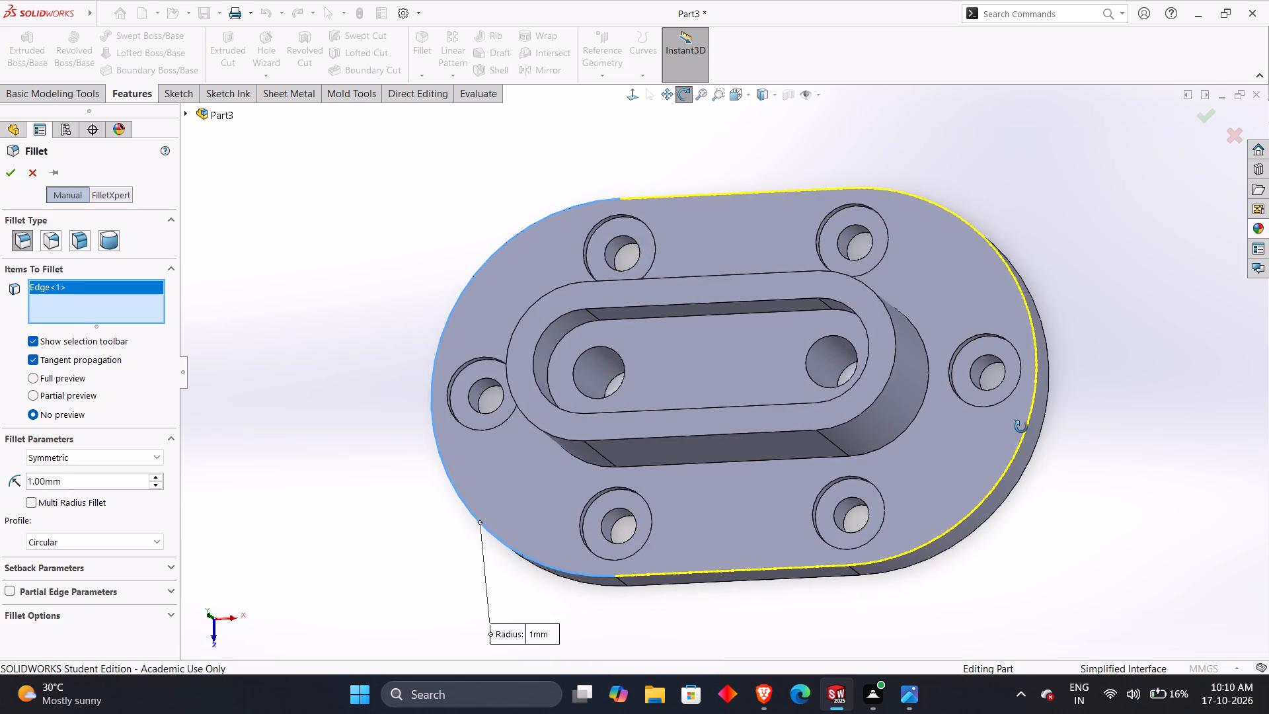
middle_drag(1021, 427, 1026, 422)
click(30, 340)
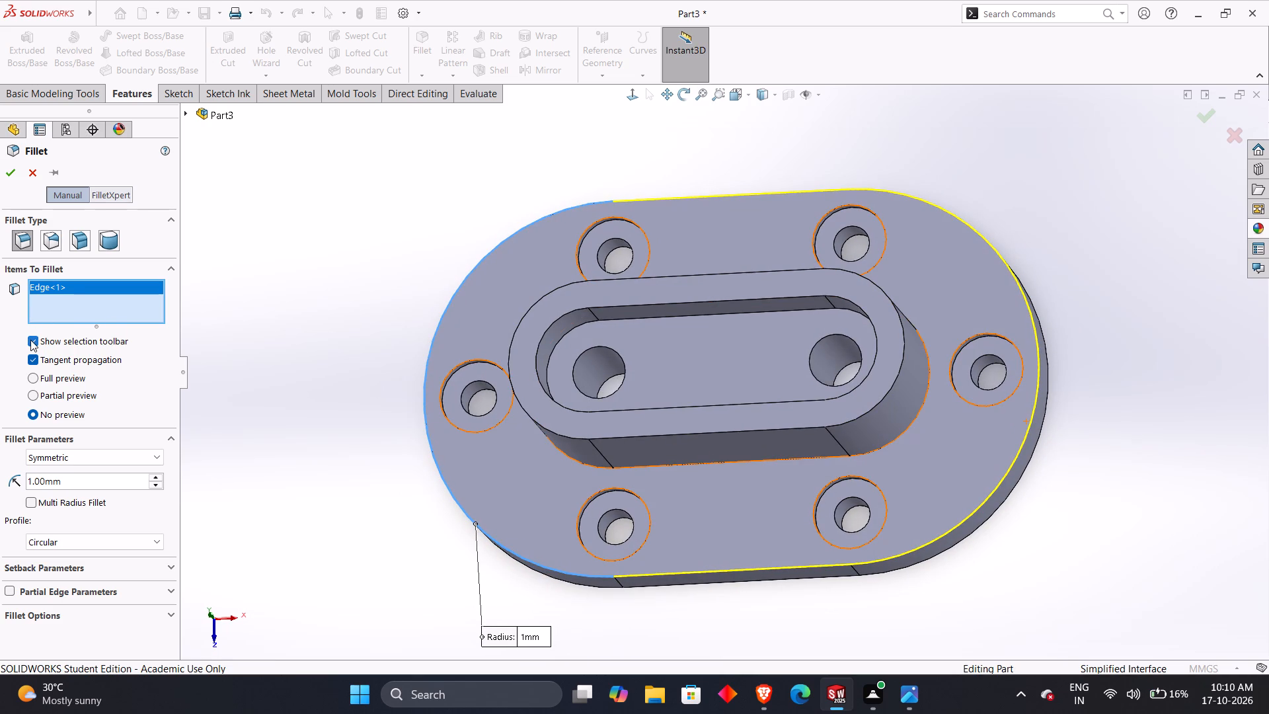
click(30, 340)
click(19, 170)
click(276, 262)
middle_drag(289, 376, 292, 289)
Edit the 1 mm flange fillet to also include the edge where the central oval boss meets the flange.
key(alt+Tab)
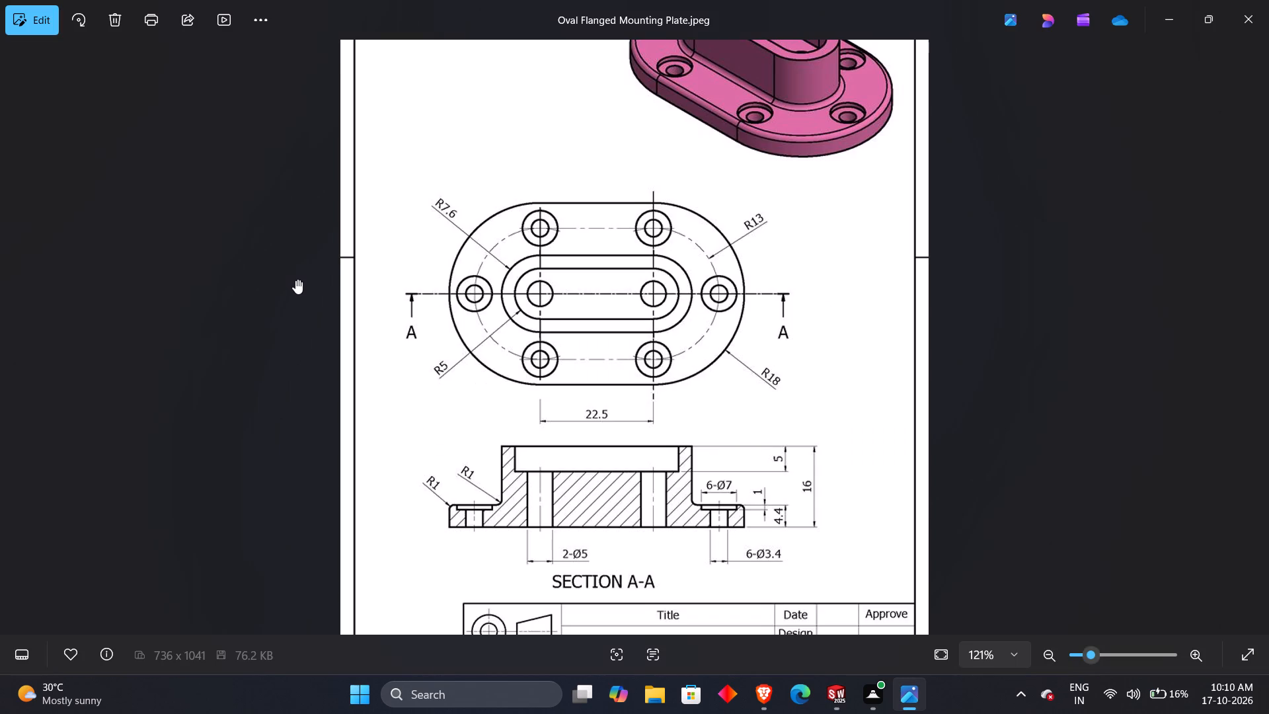
key(alt+Tab)
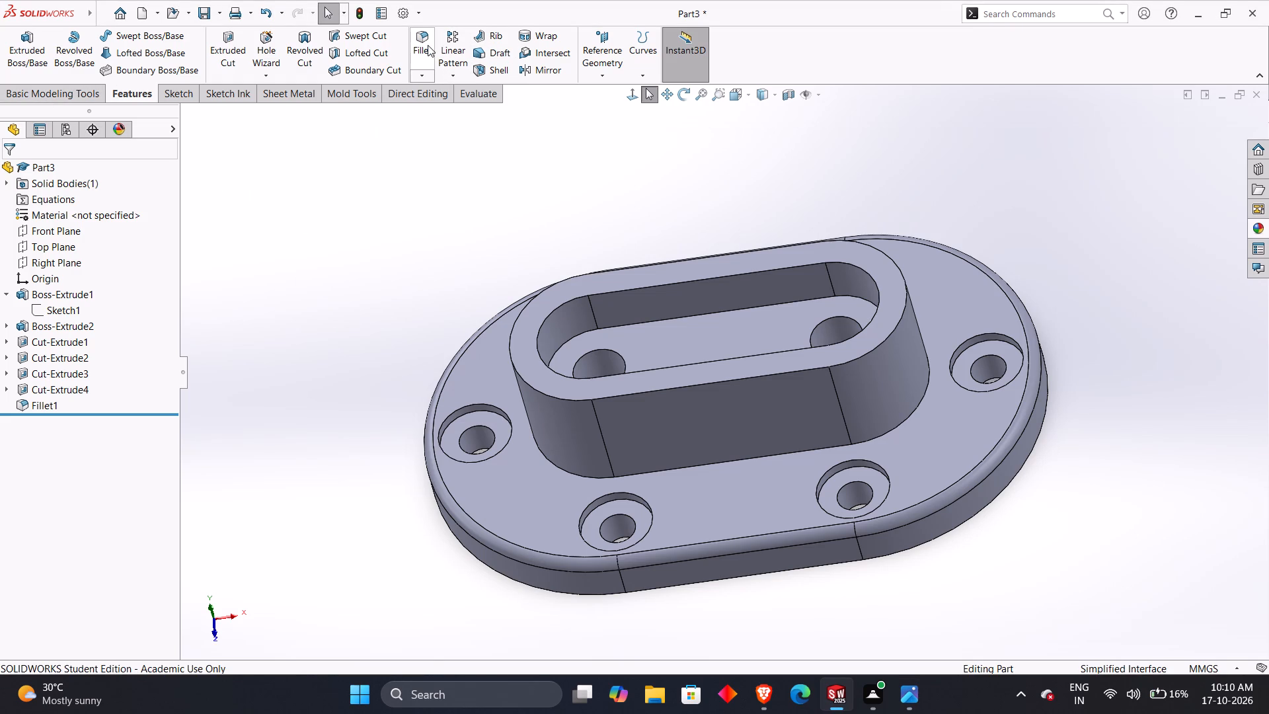
click(47, 404)
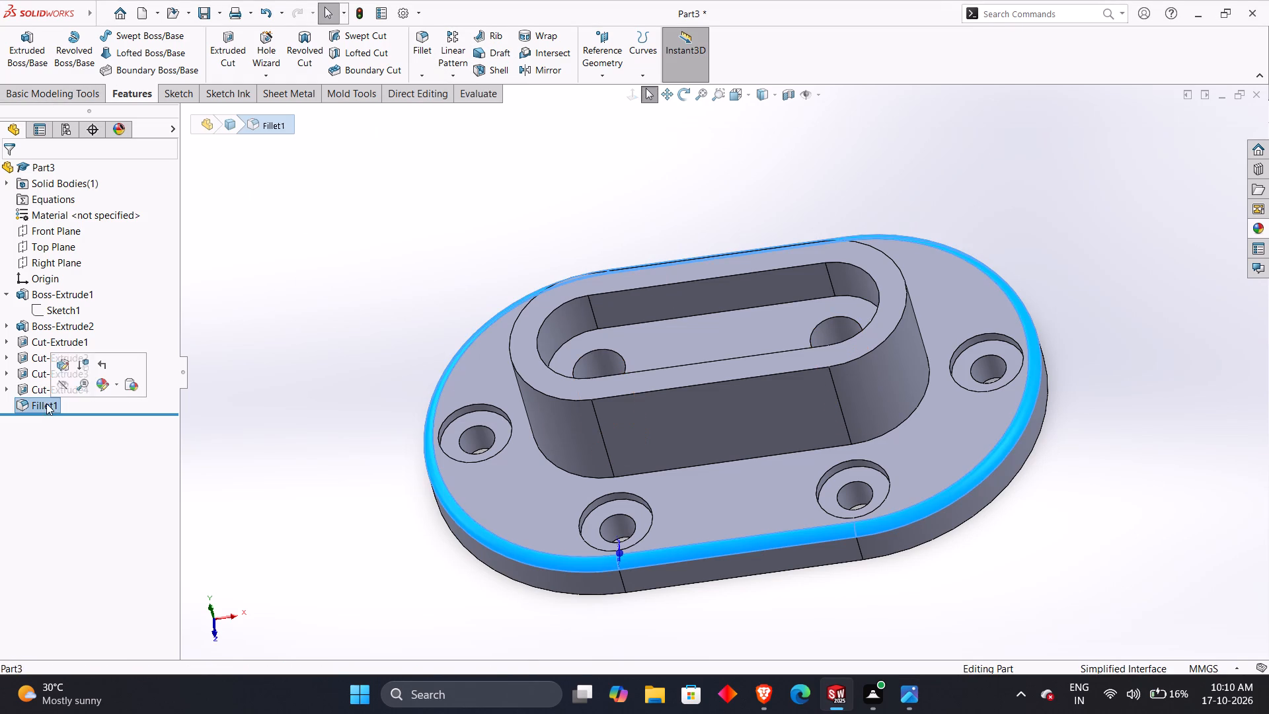
click(59, 366)
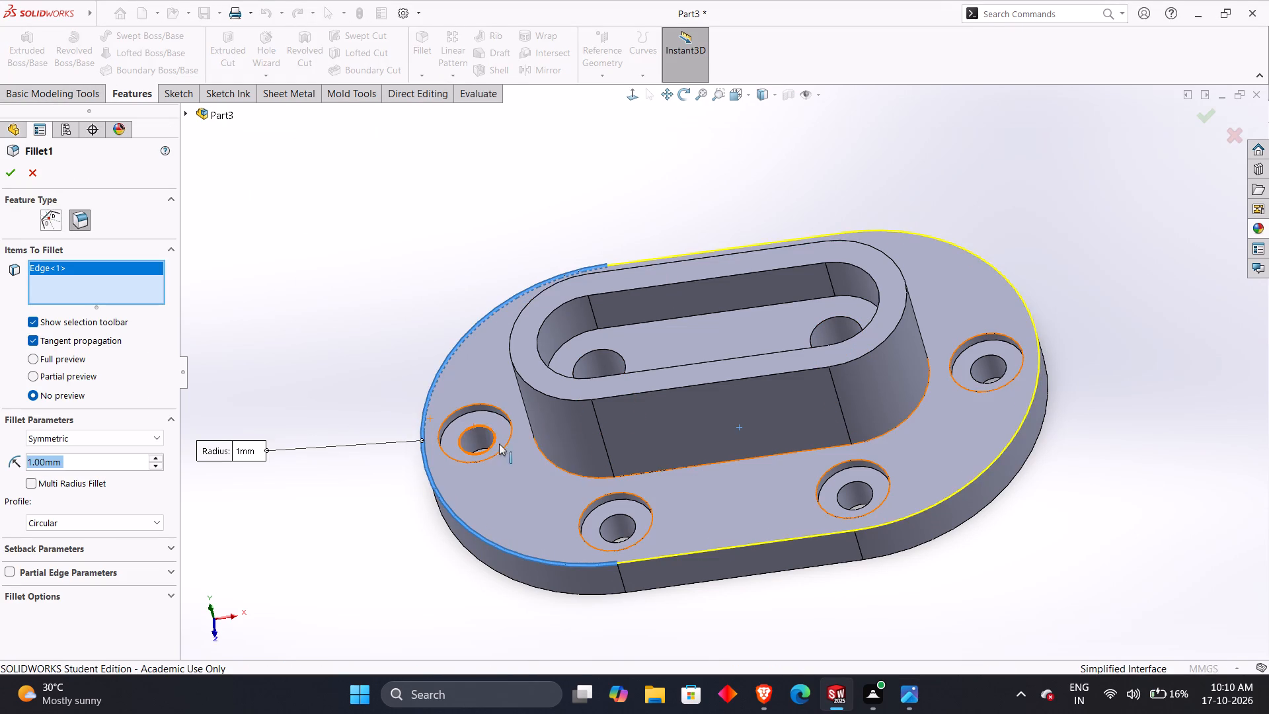
click(553, 461)
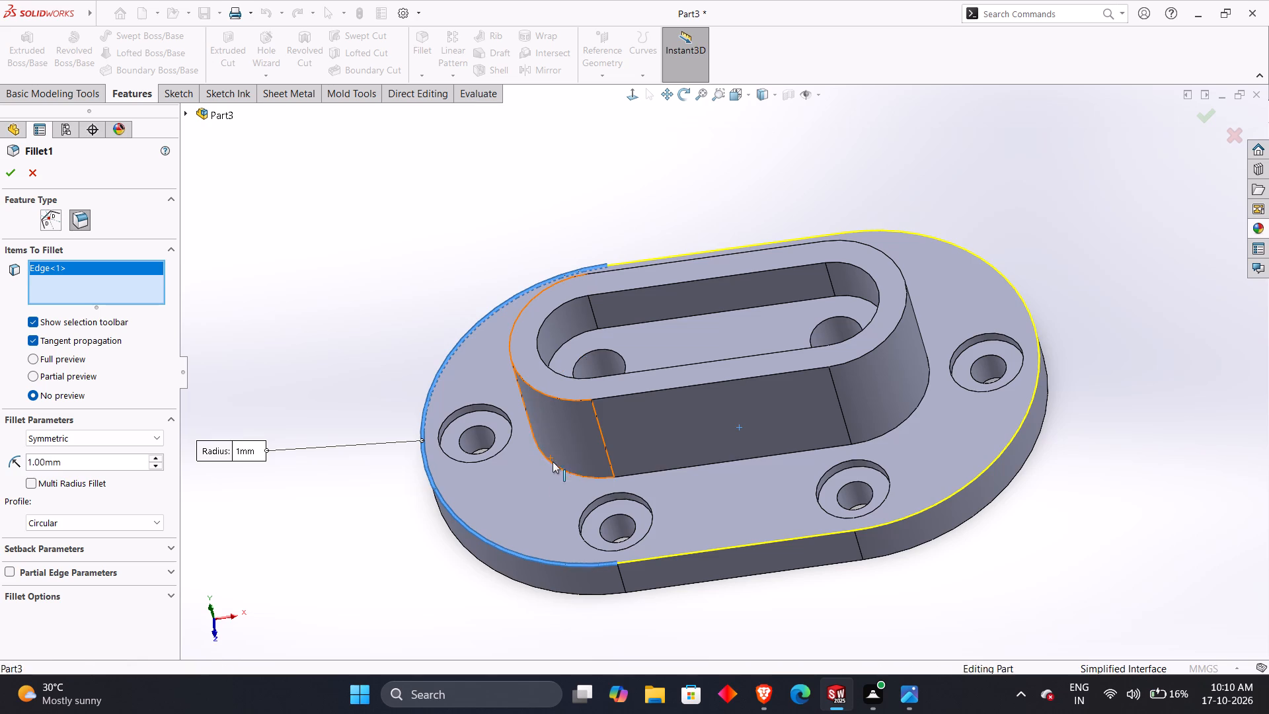
click(9, 180)
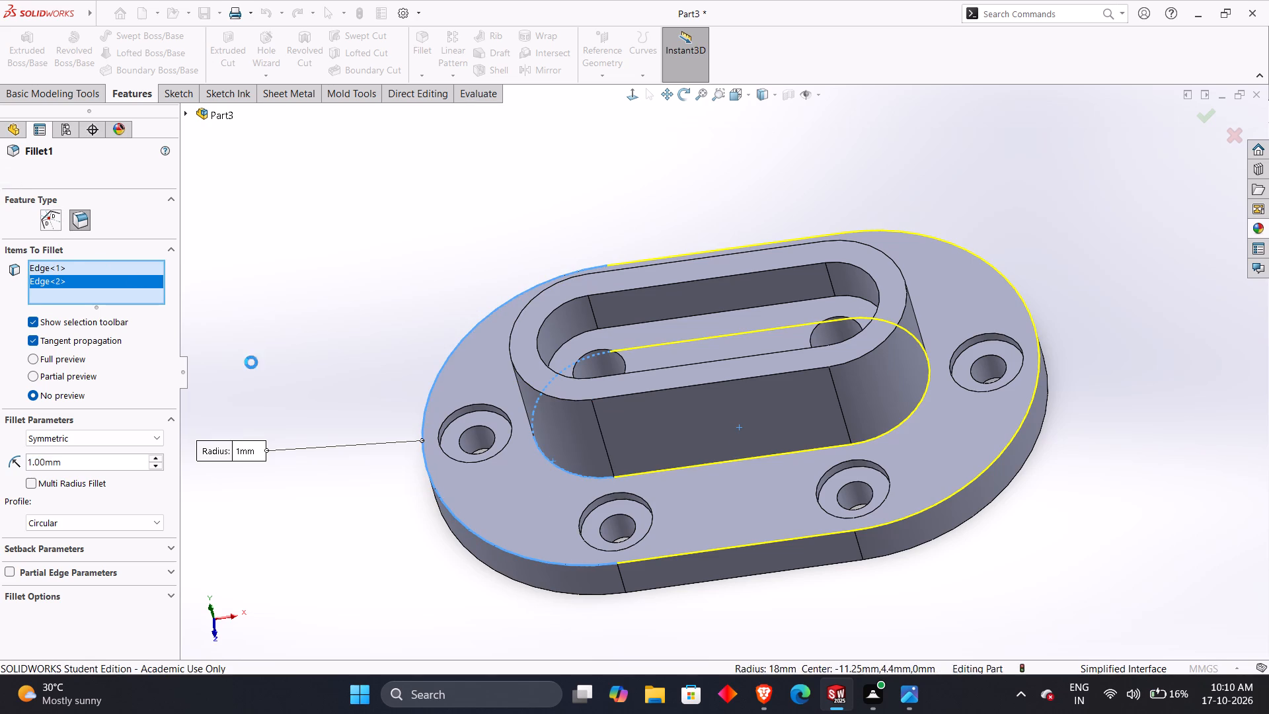
click(319, 311)
middle_drag(332, 372, 369, 389)
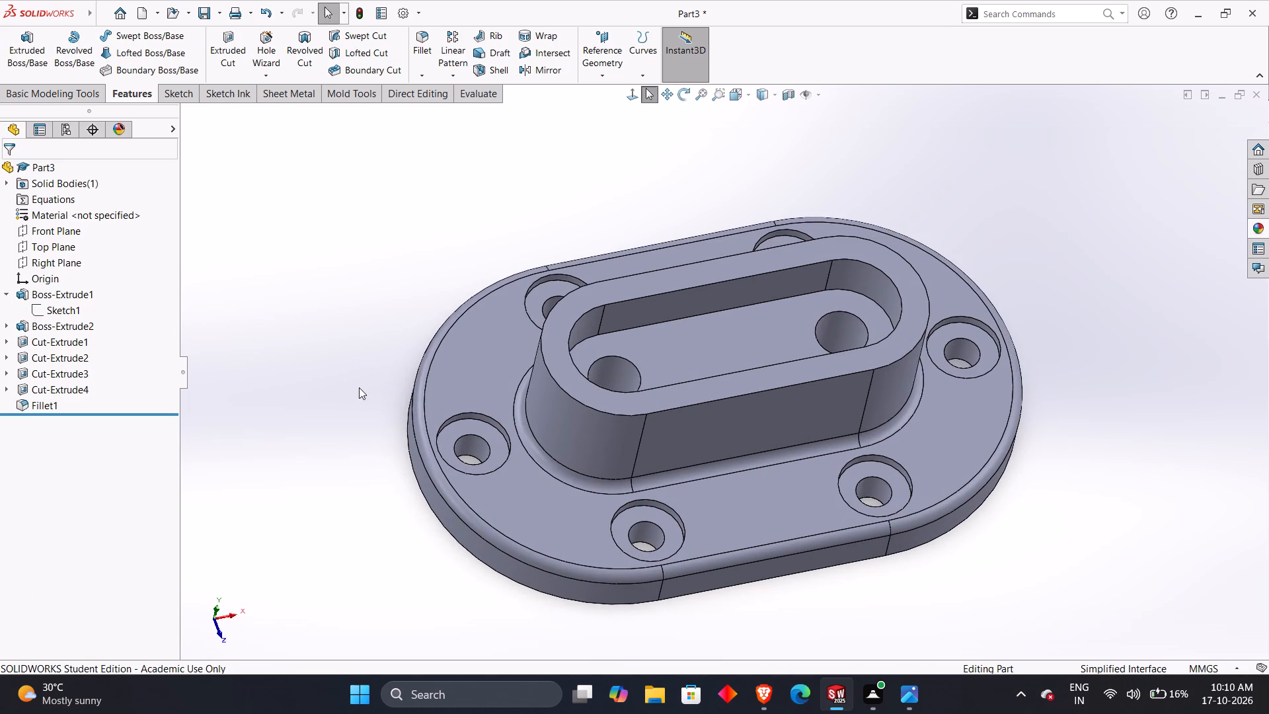
Compare the model with the reference drawing and inspect it in the front, back, left and right standard views.
key(alt+Tab)
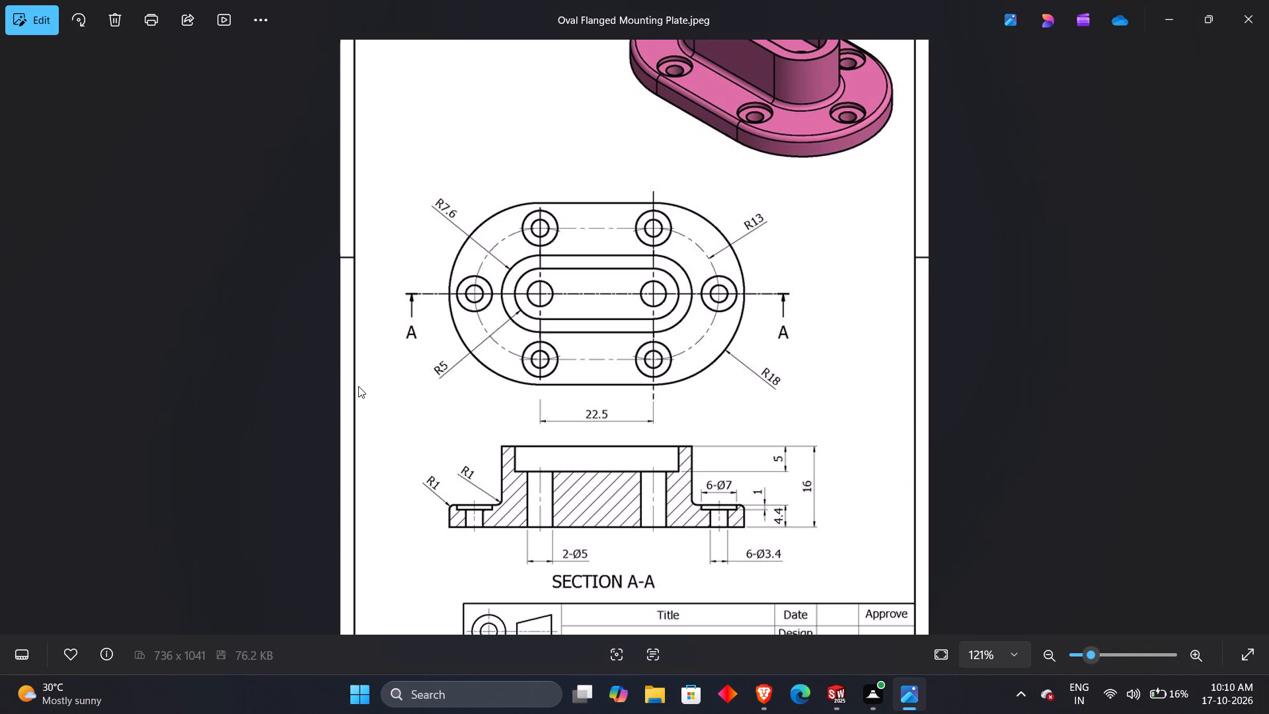
key(alt+Tab)
middle_drag(356, 376, 337, 464)
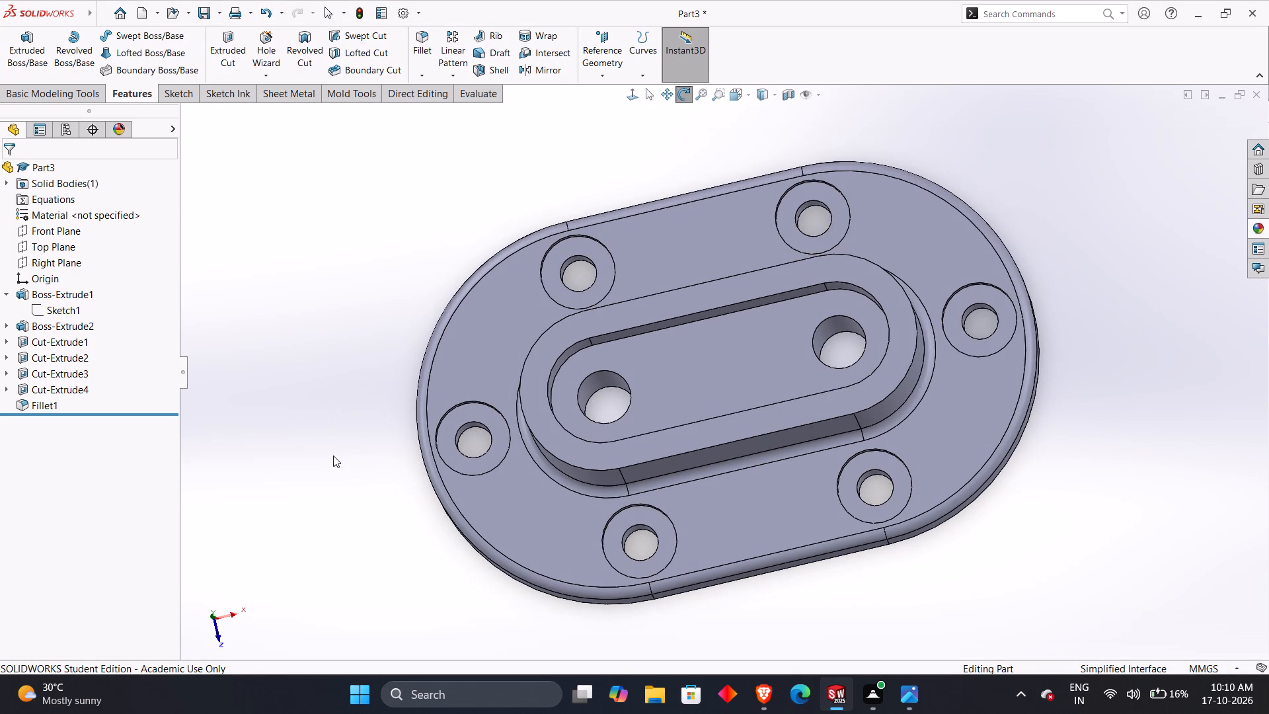
key(ctrl+1)
key(ctrl+2)
key(ctrl+3)
key(ctrl+4)
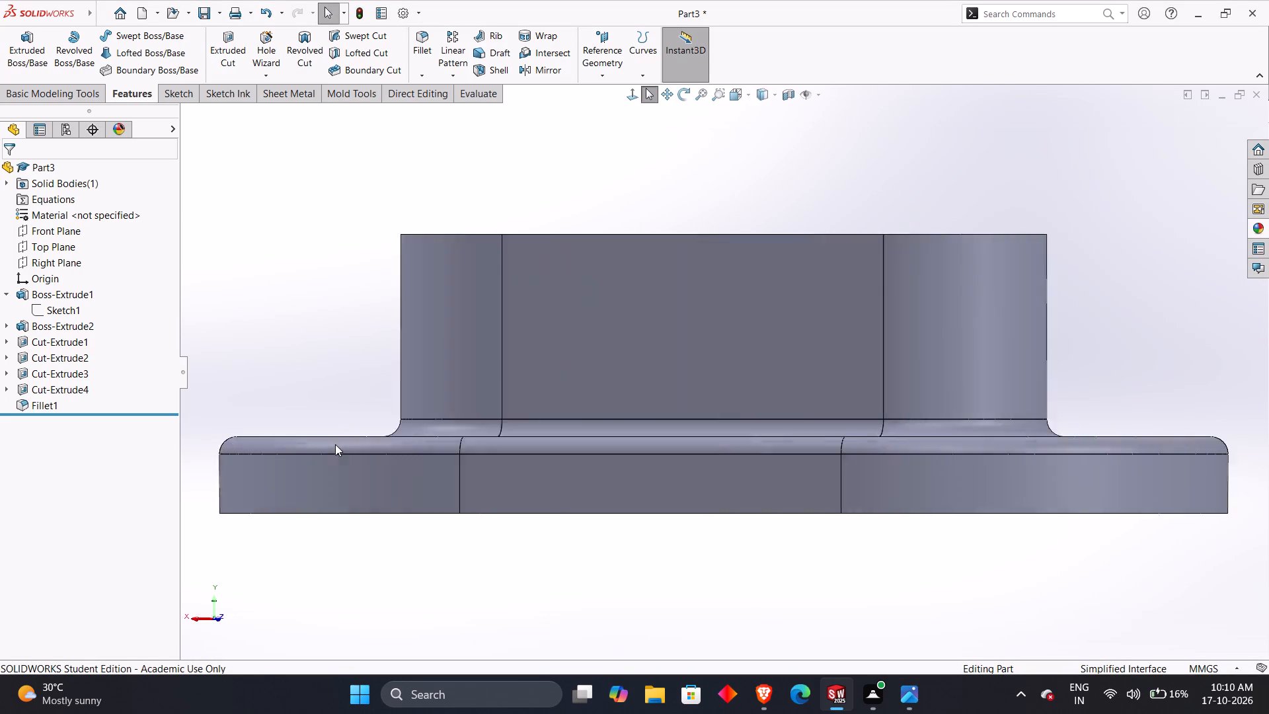
Examine the part from the top with a temporary section through the Front Plane.
key(ctrl+5)
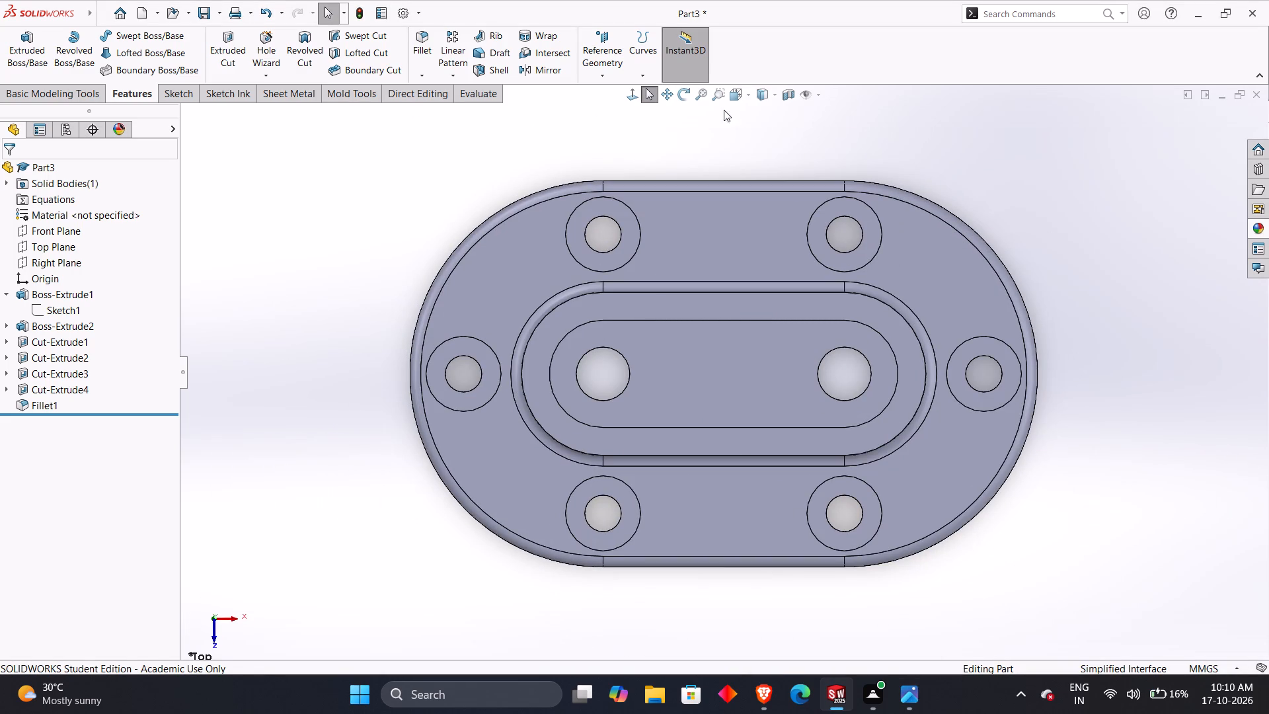
click(781, 97)
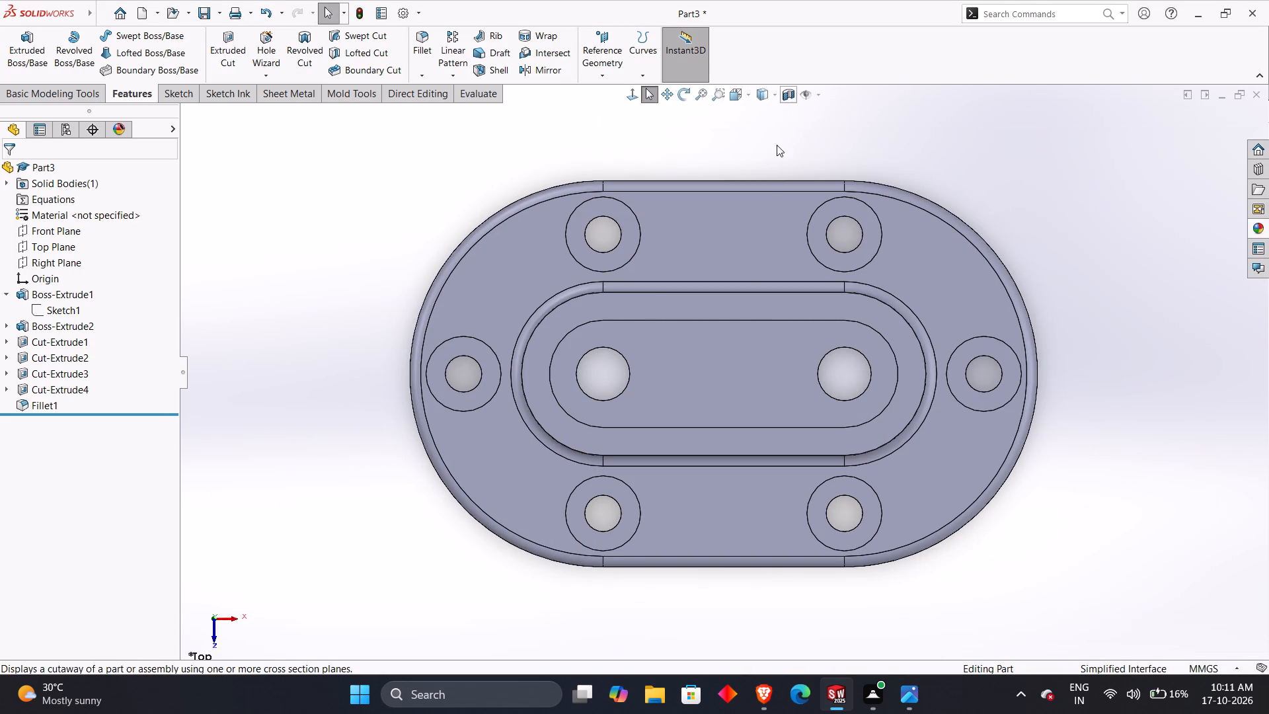
middle_drag(719, 303, 716, 421)
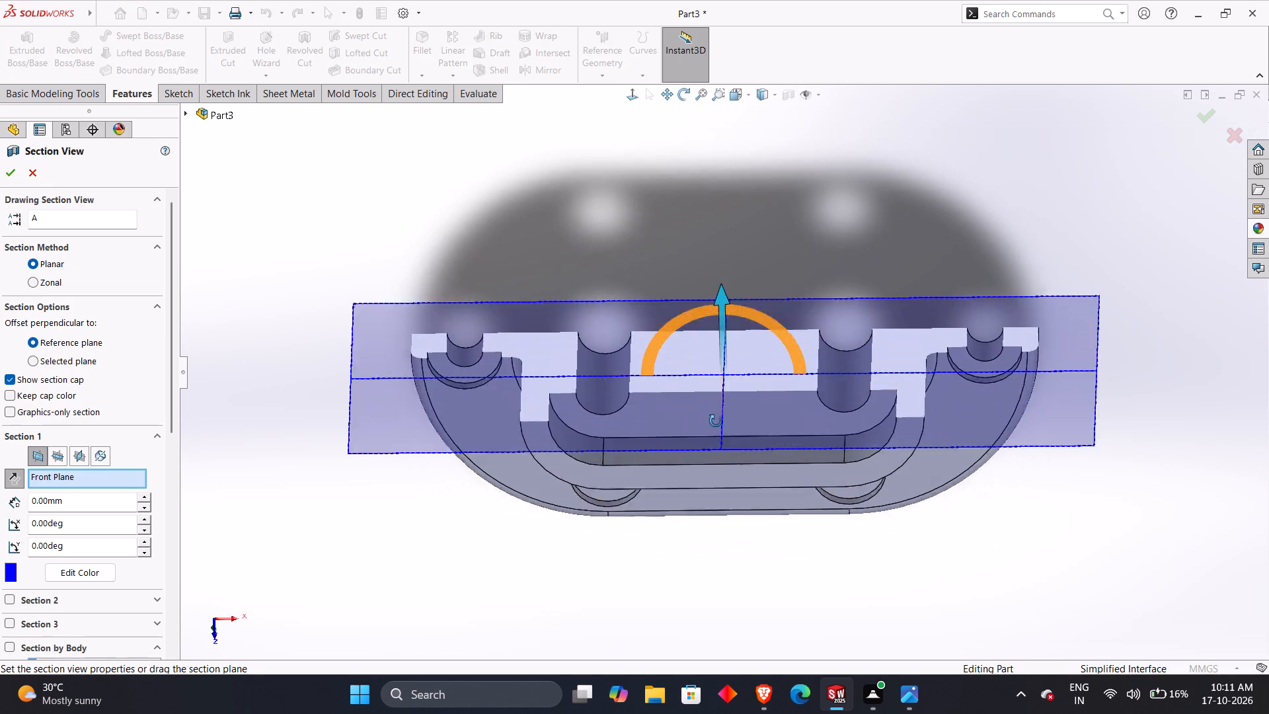
middle_drag(716, 421, 716, 270)
key(Escape)
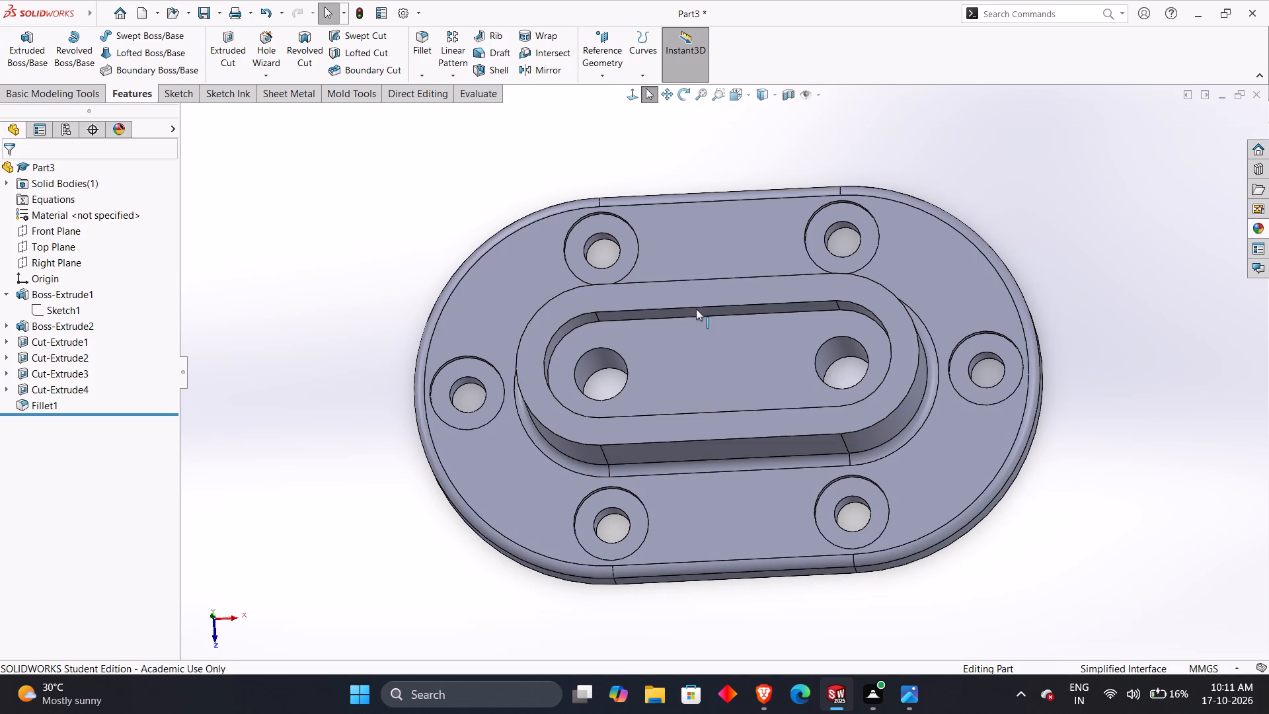
Section the part at the Front Plane in the front view and compare the cut with Section A-A of the reference drawing.
key(ctrl+1)
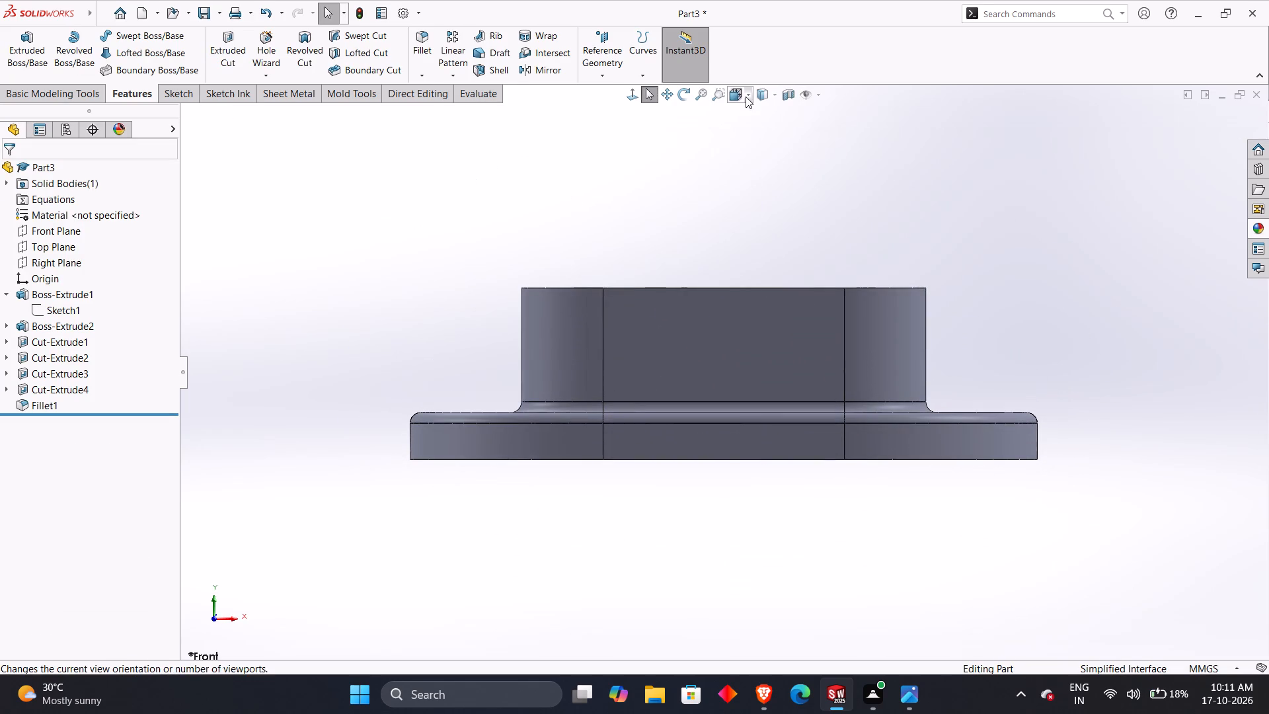
click(784, 97)
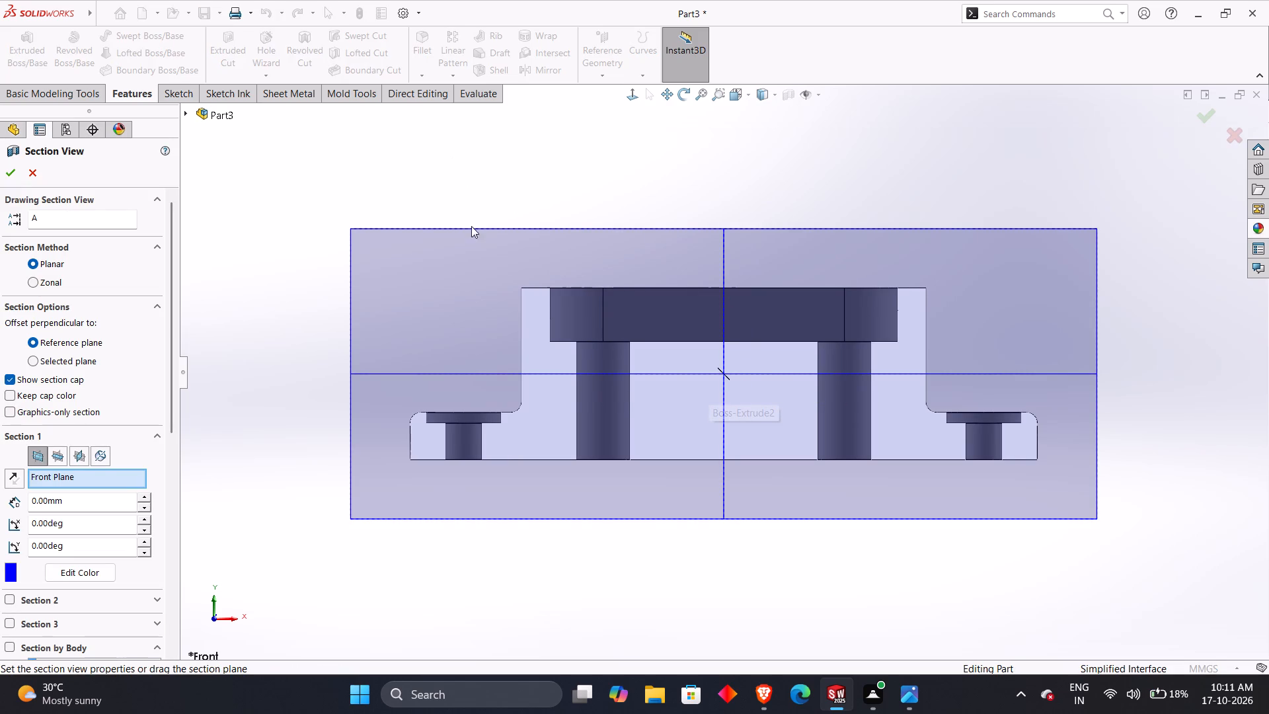
middle_drag(730, 338, 713, 381)
drag(705, 392, 712, 406)
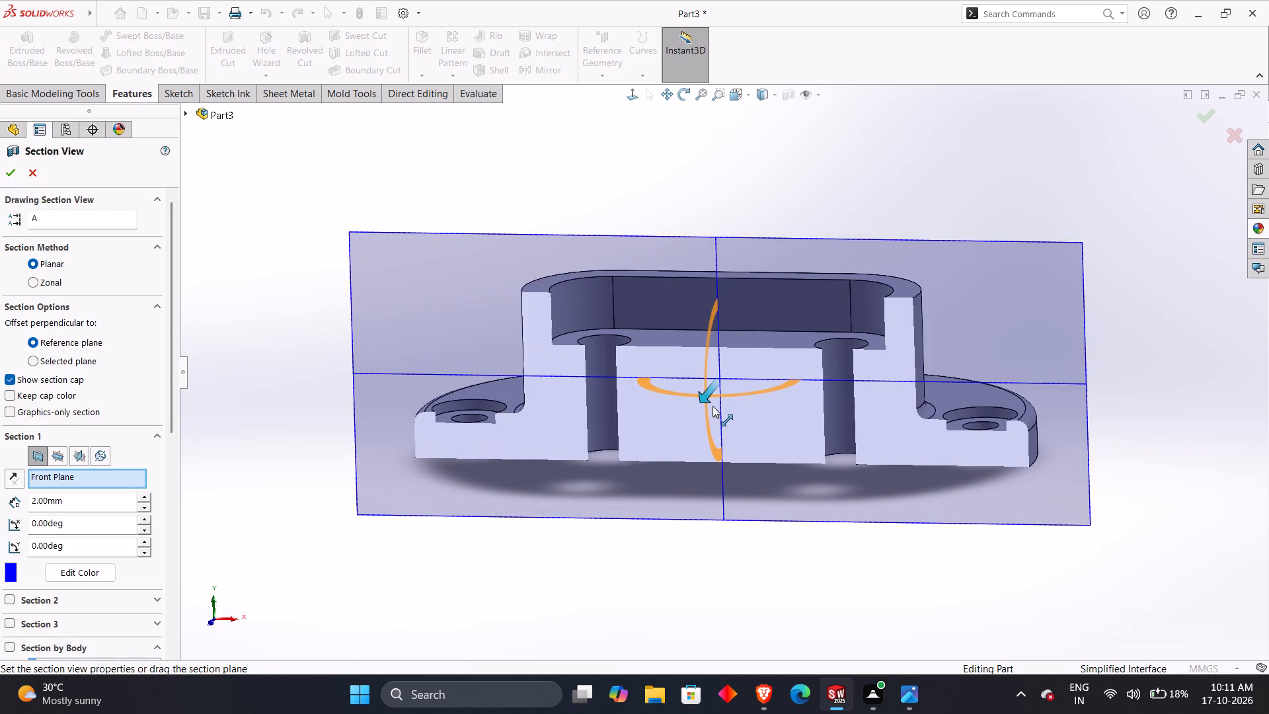
drag(712, 406, 716, 399)
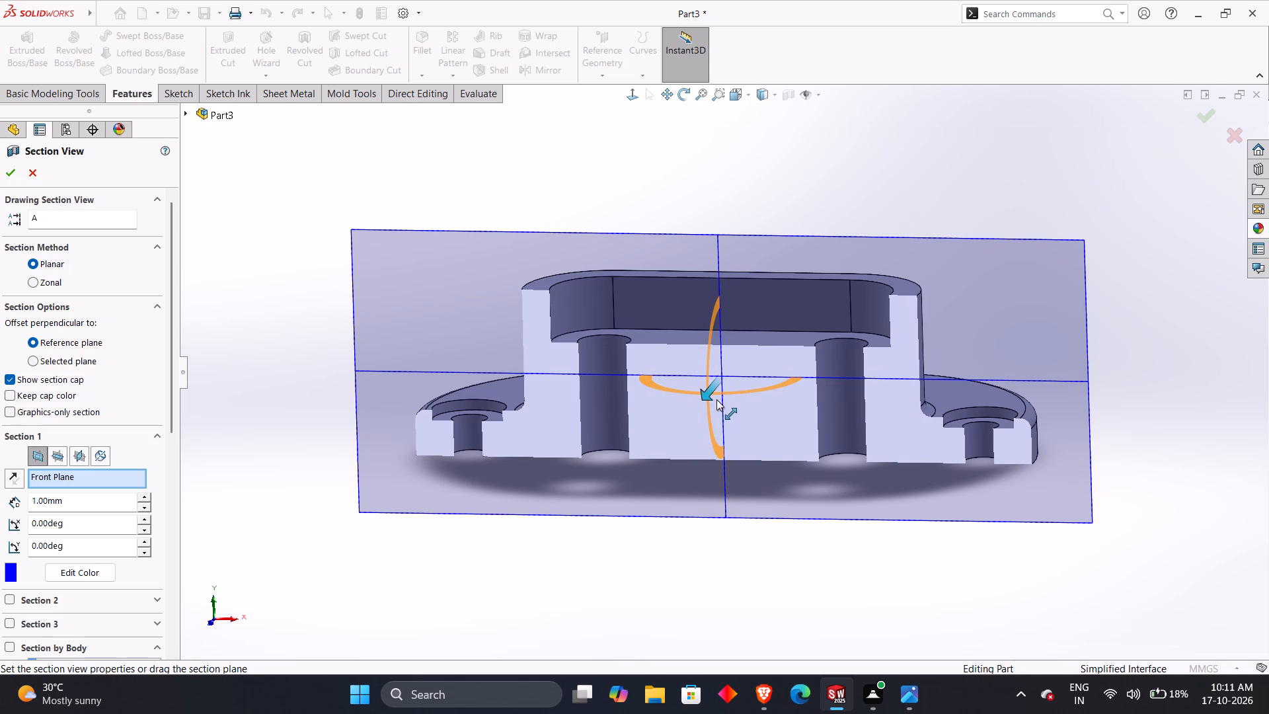
drag(716, 399, 718, 397)
middle_drag(712, 394, 724, 376)
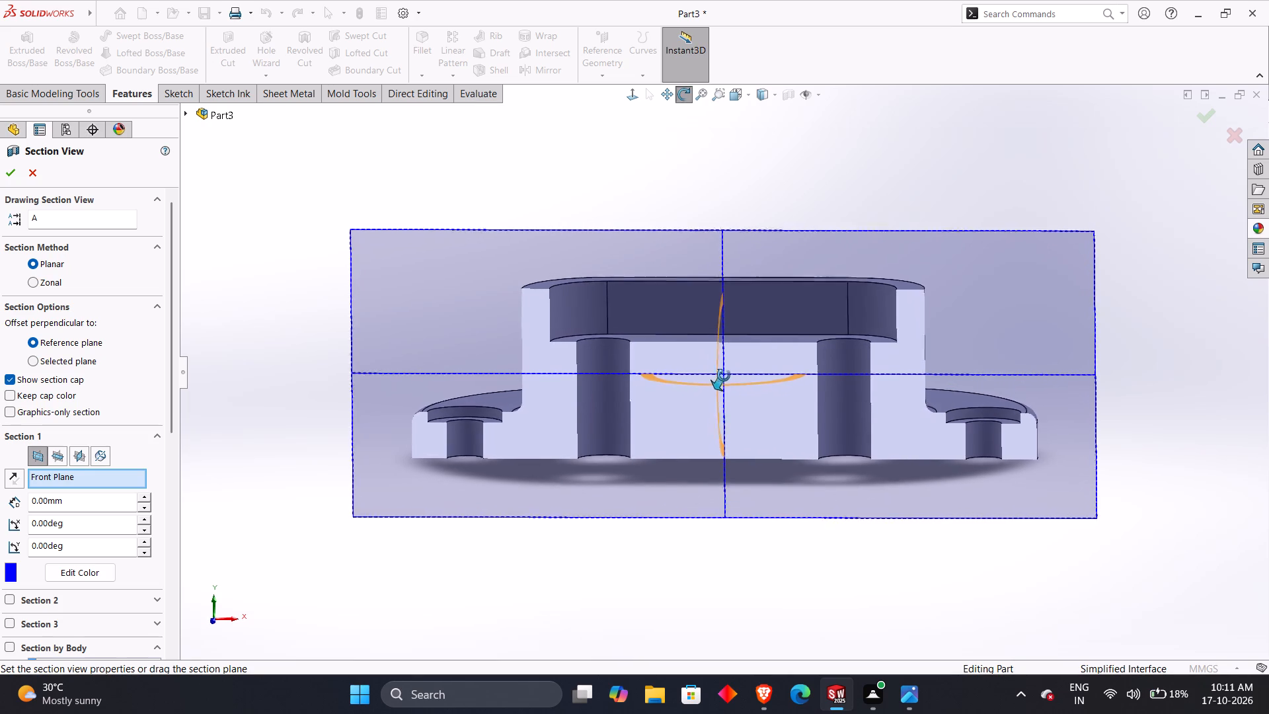
middle_drag(724, 376, 723, 347)
key(alt+Tab)
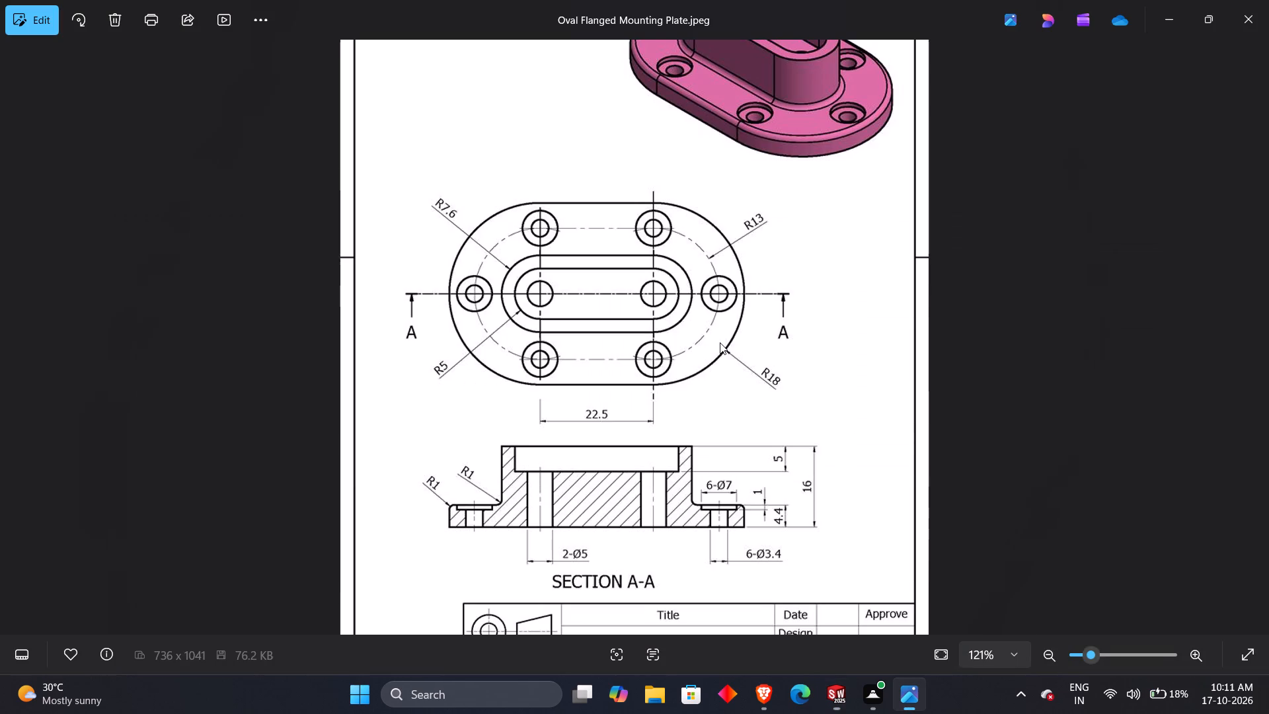
key(alt+Tab)
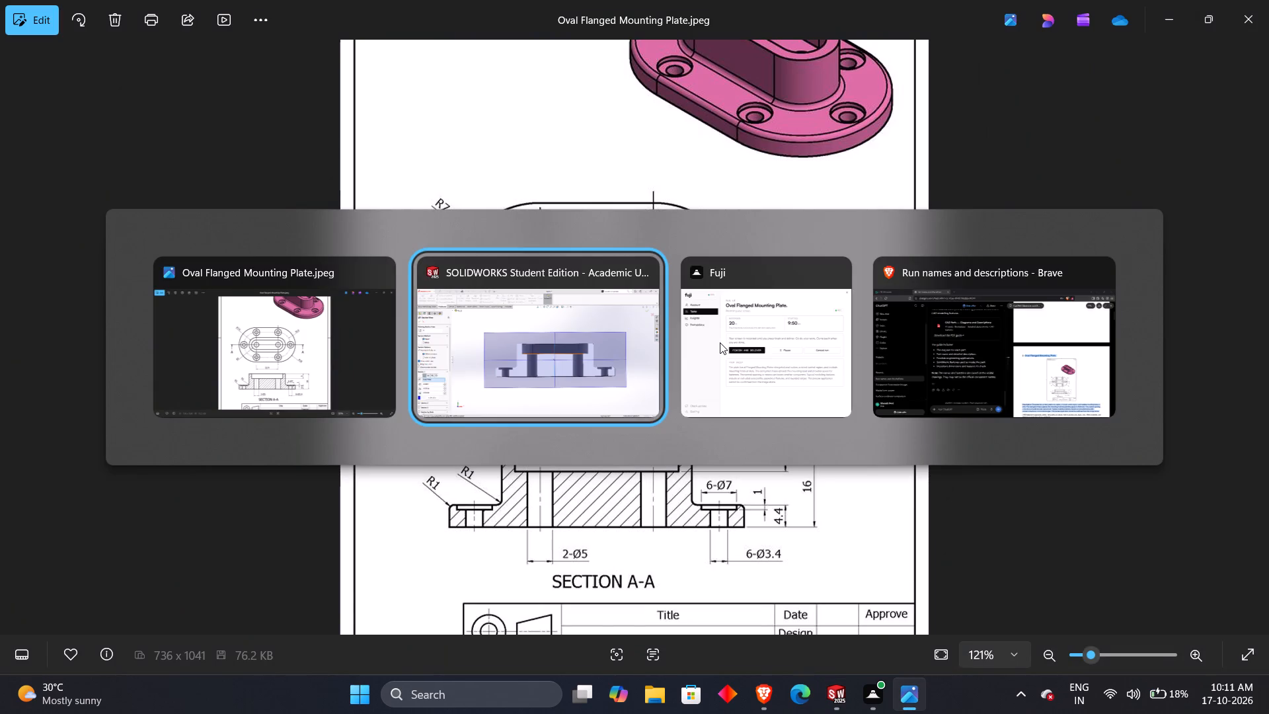
key(alt+Tab)
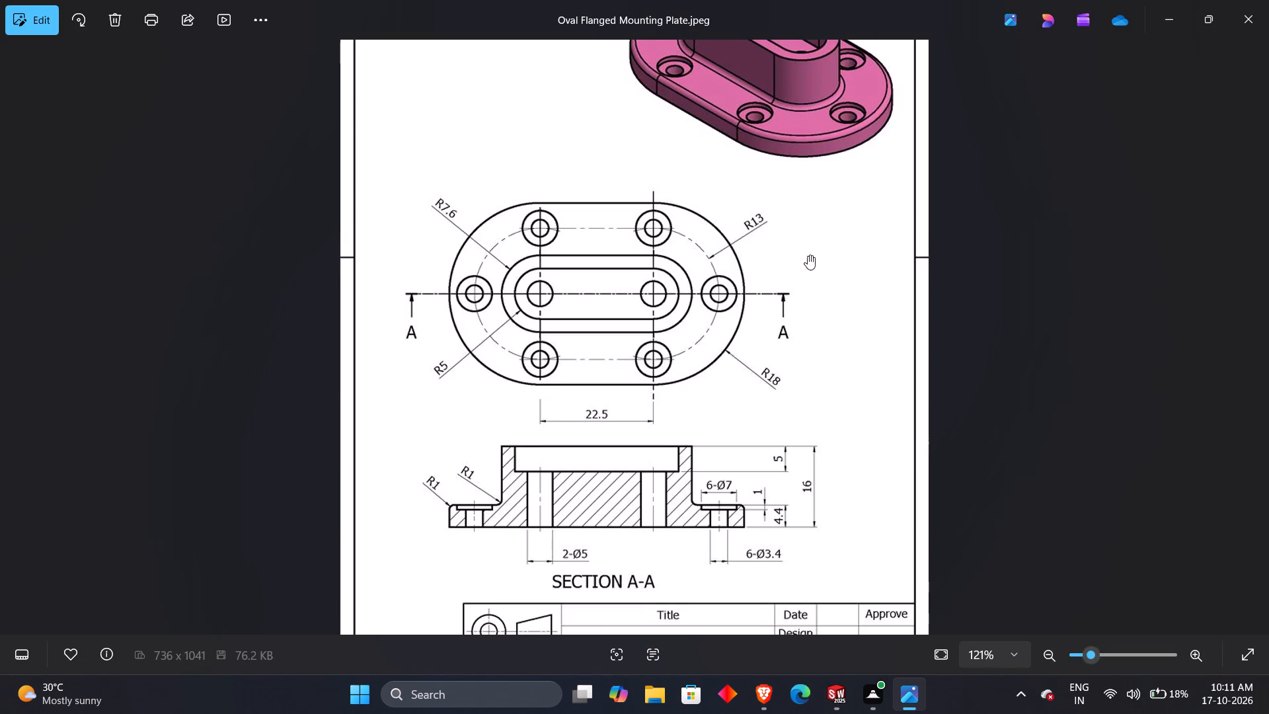
key(alt+Tab)
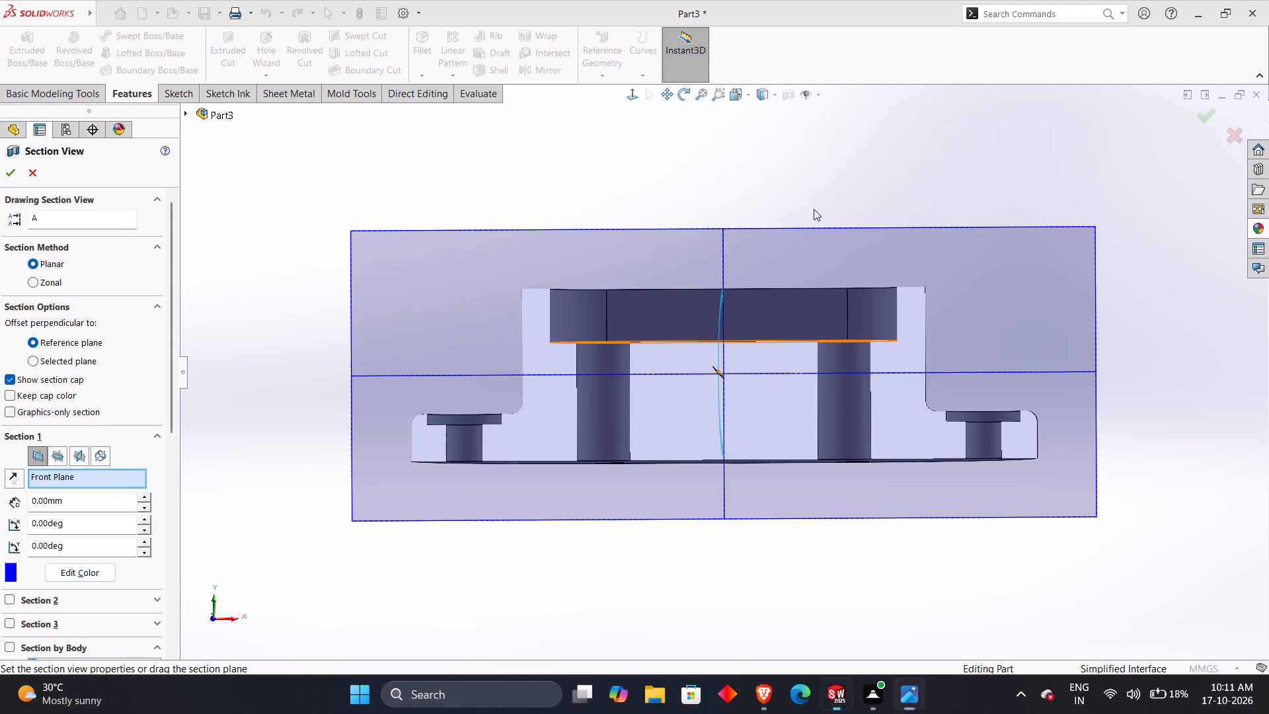
key(Escape)
key(Escape)
Inspect another temporary Front Plane section at several offsets, including -4 mm and 1 mm, and check it against the reference drawing.
middle_drag(815, 212, 822, 491)
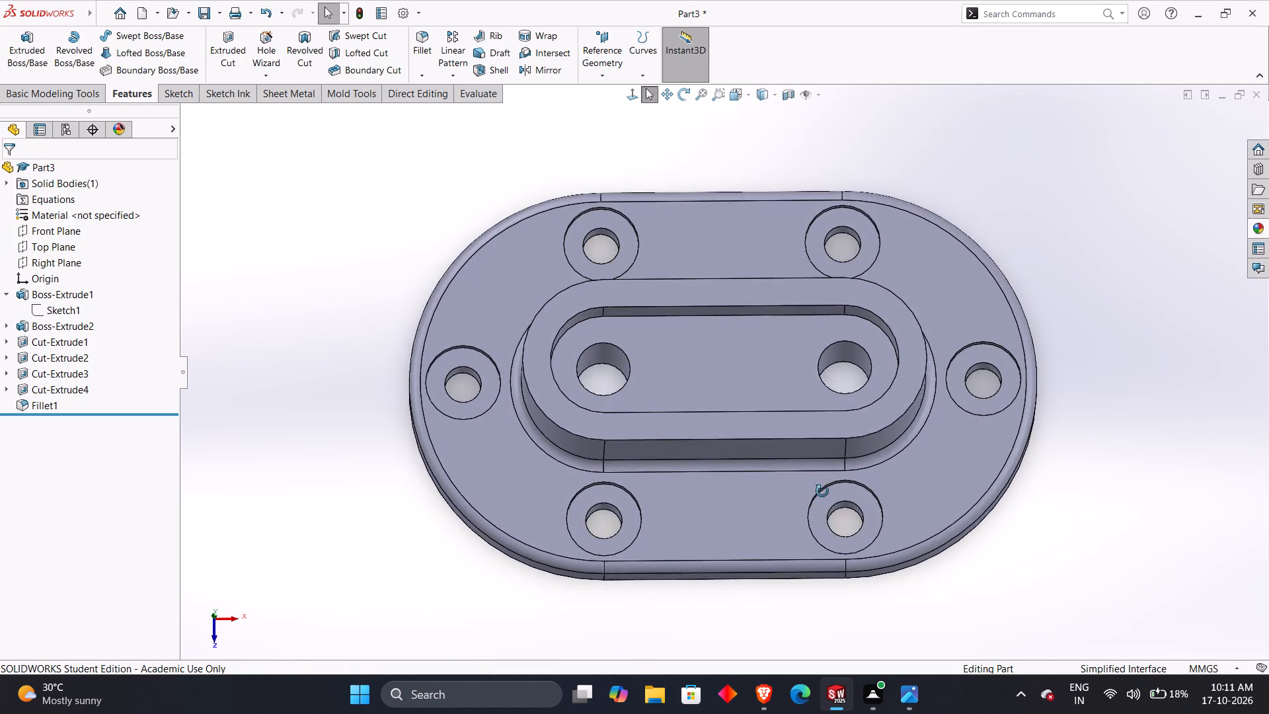
middle_drag(822, 491, 822, 495)
middle_drag(812, 352, 804, 209)
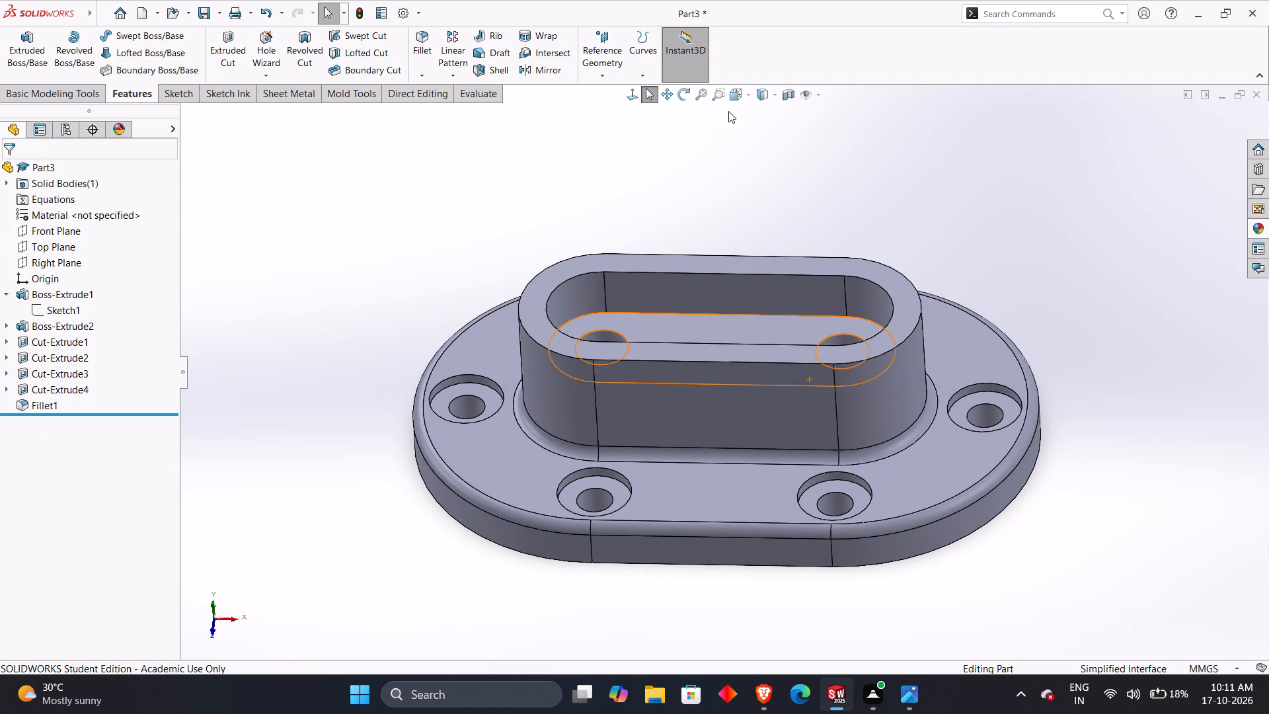
click(781, 93)
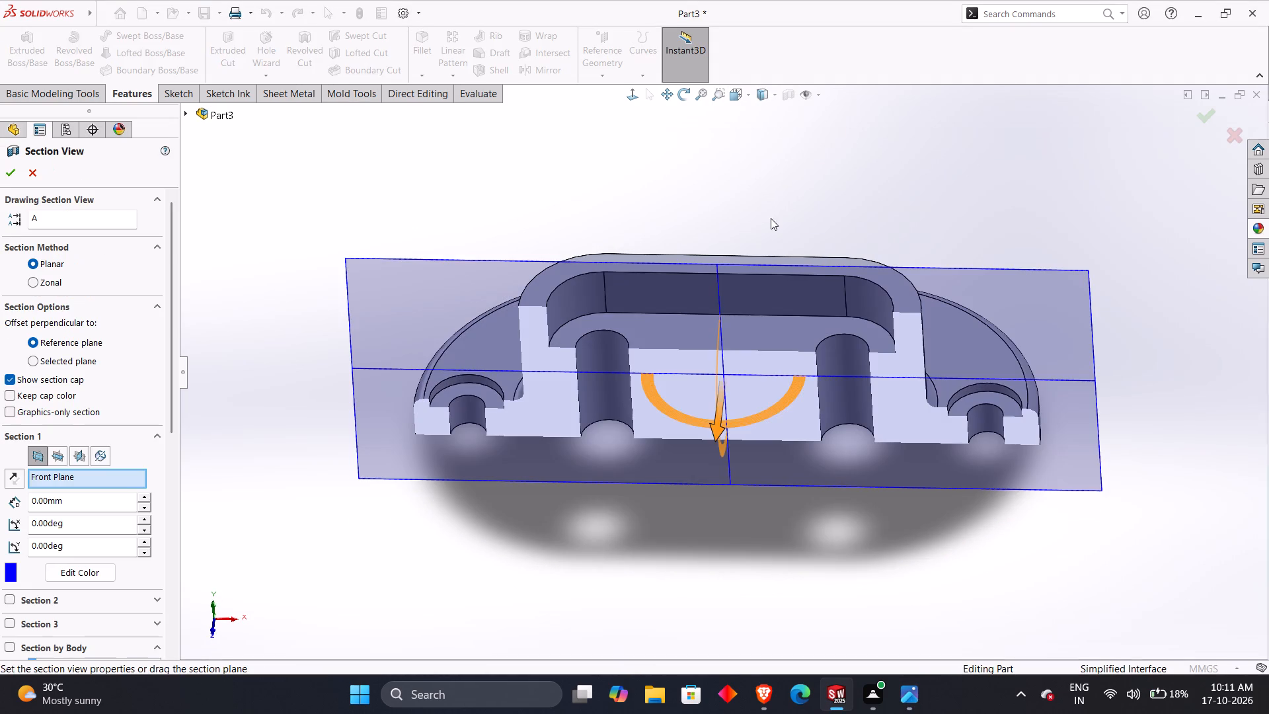
middle_drag(770, 218, 776, 333)
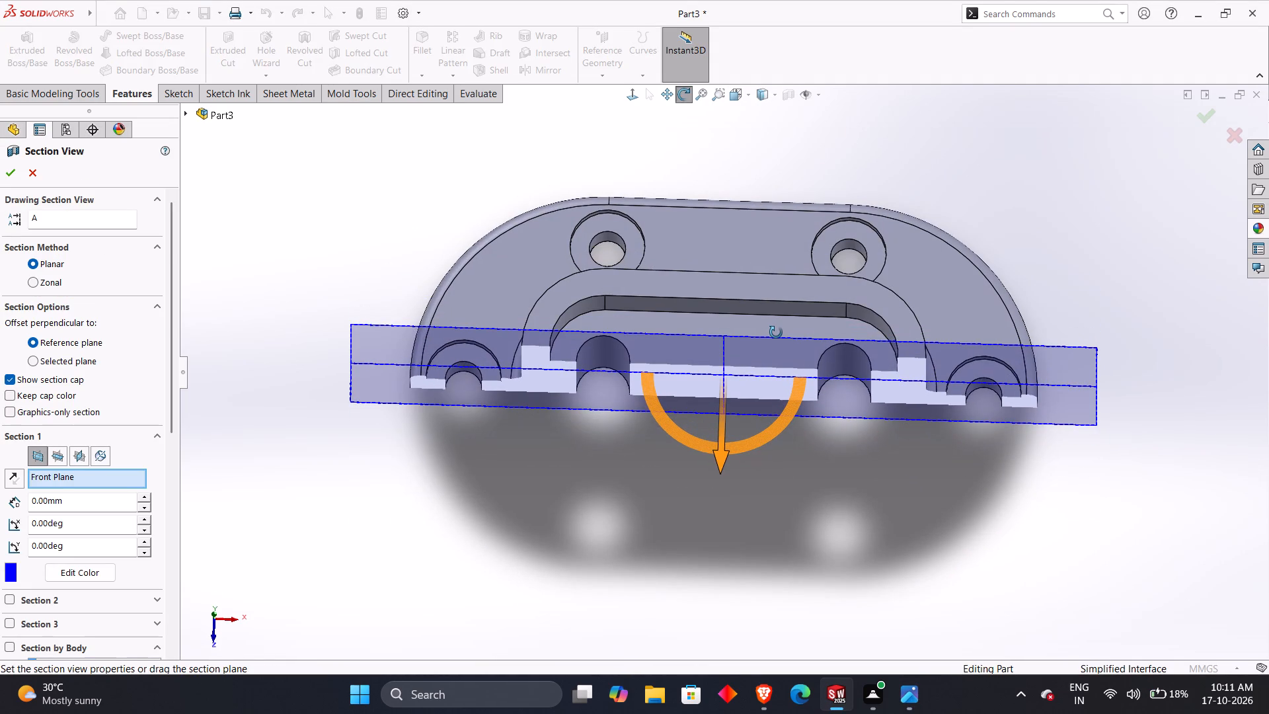
middle_drag(776, 333, 772, 374)
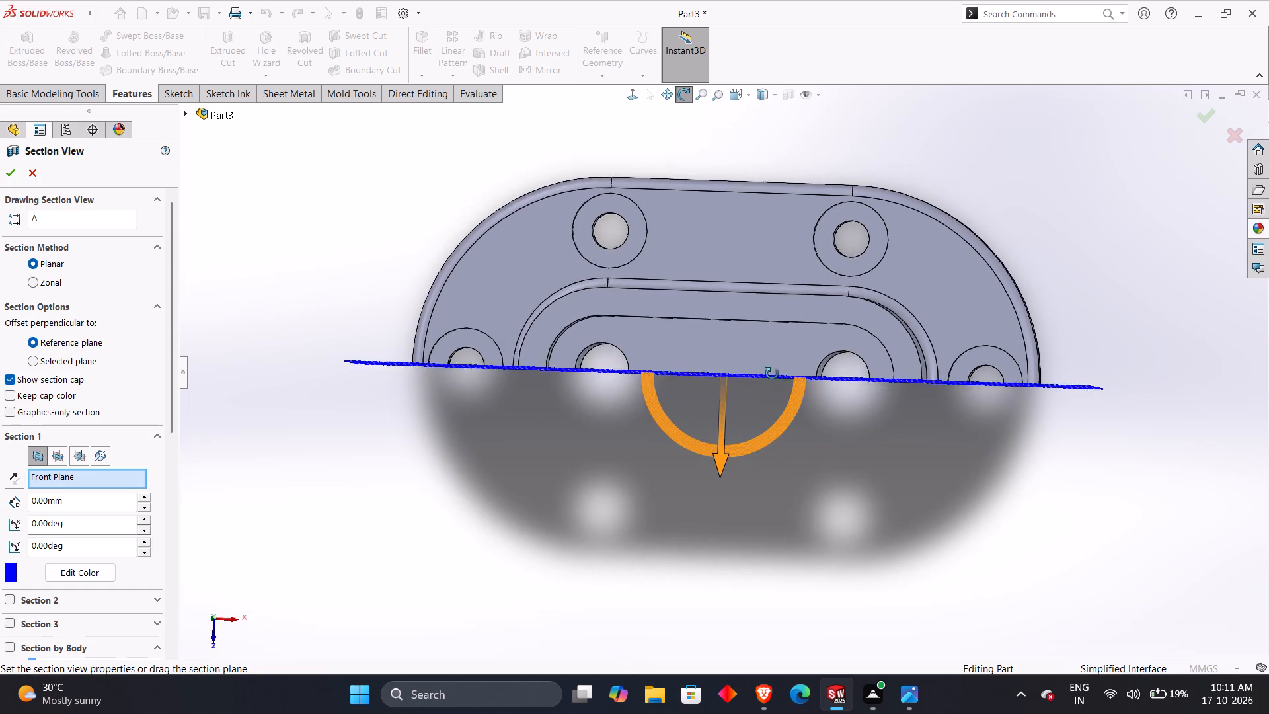
middle_drag(772, 374, 757, 102)
key(alt+Tab)
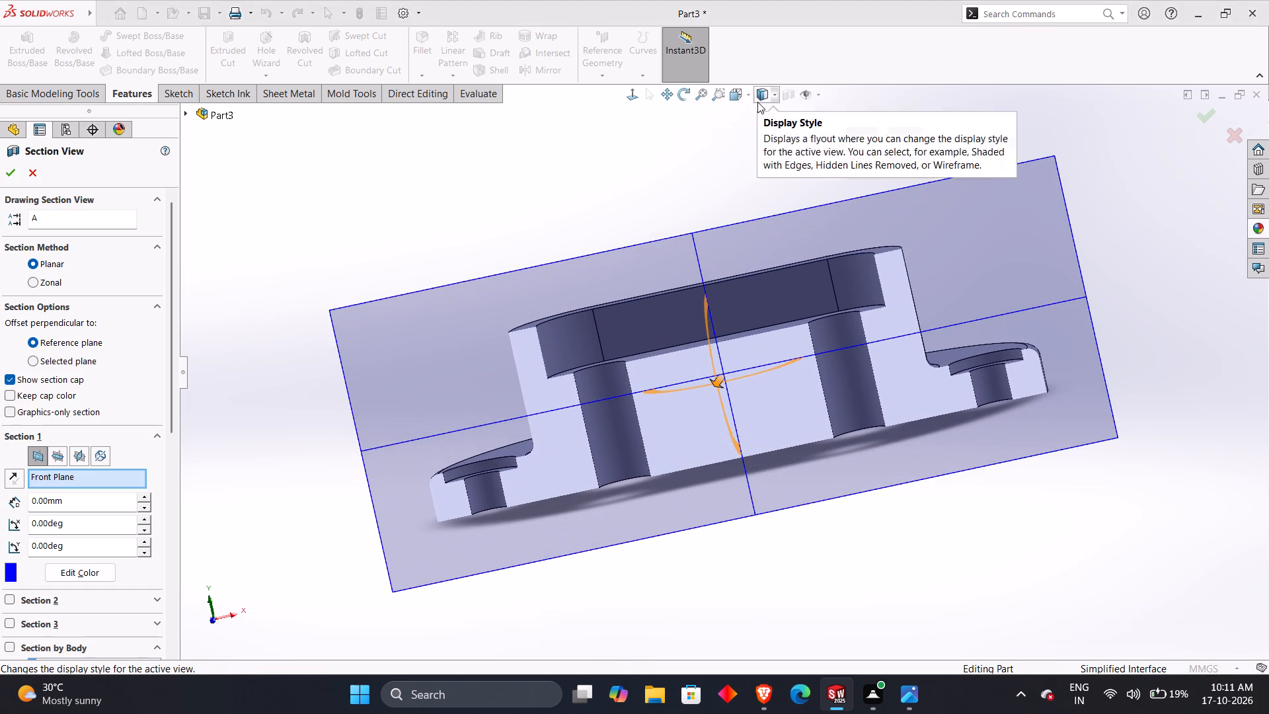
key(alt+Tab)
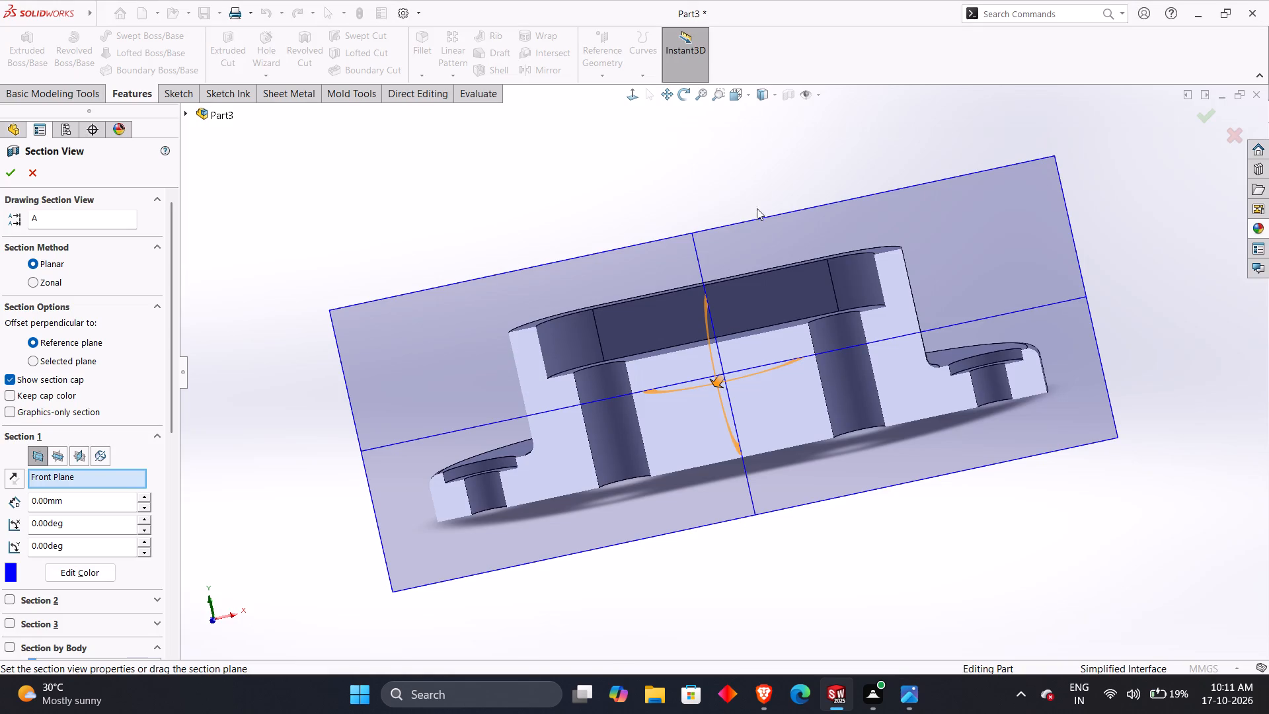
drag(714, 385, 721, 381)
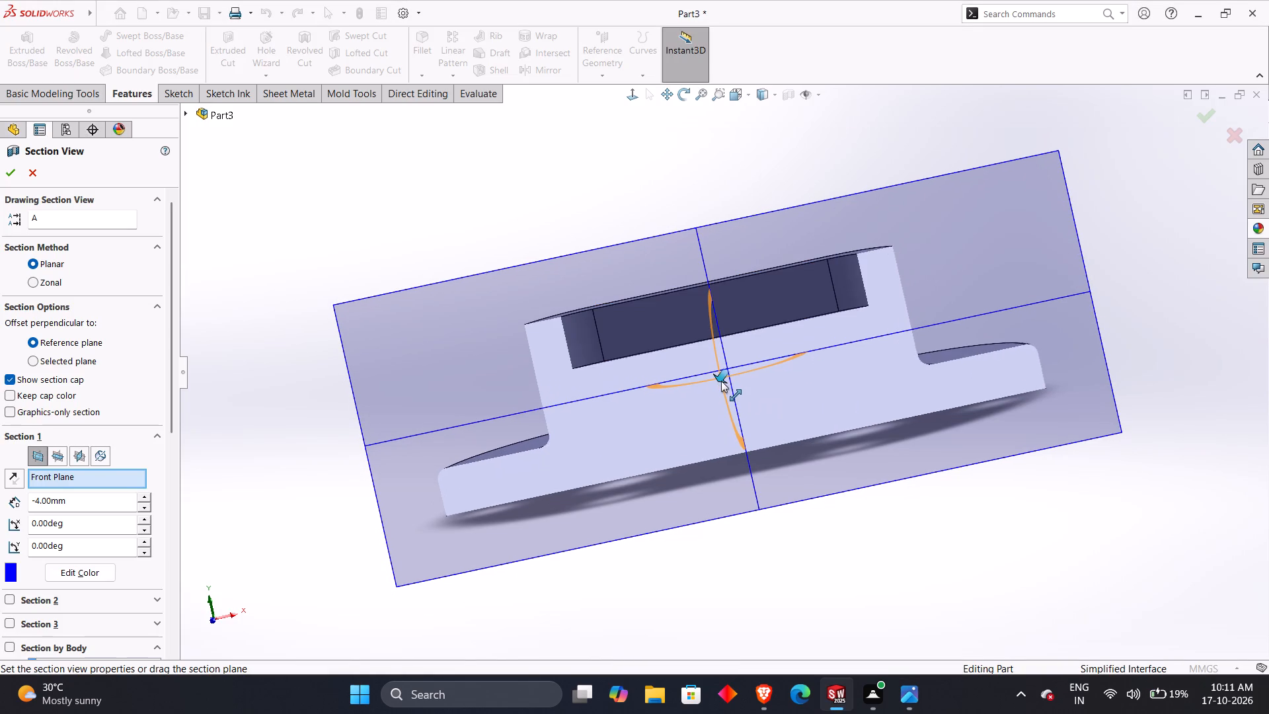
drag(721, 381, 723, 386)
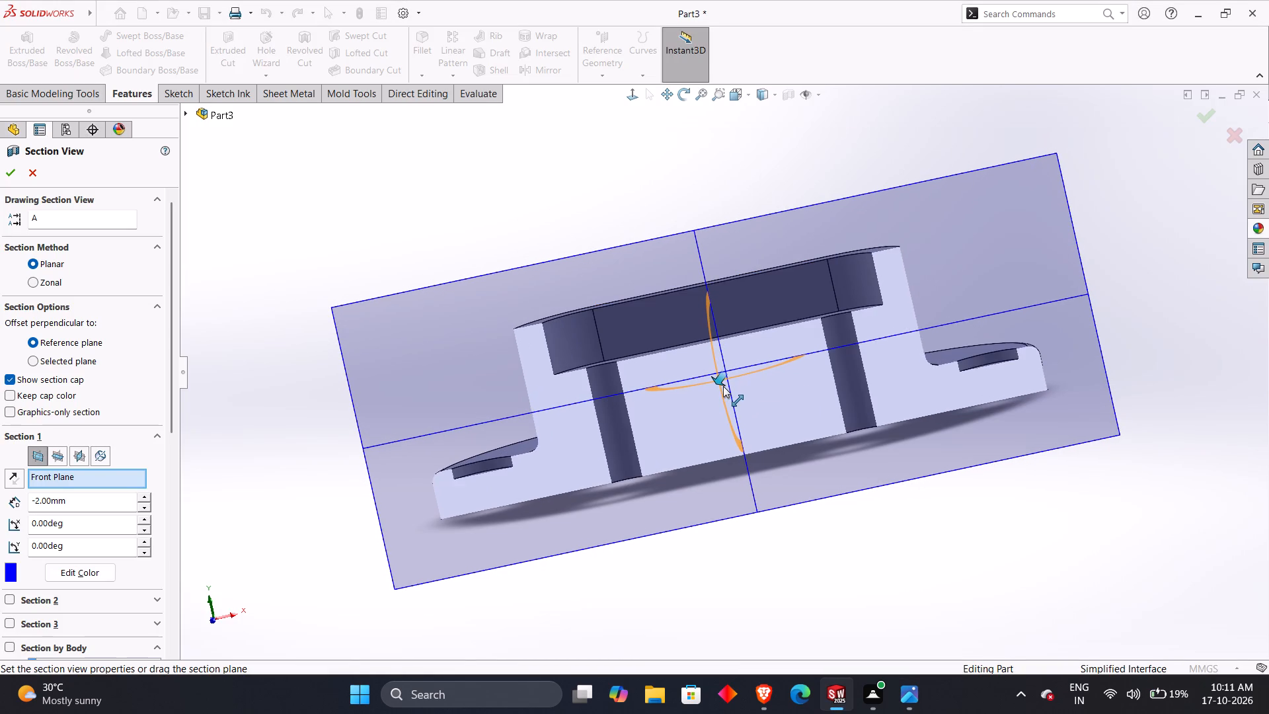
drag(723, 386, 721, 389)
middle_drag(729, 304, 730, 370)
key(alt+Tab)
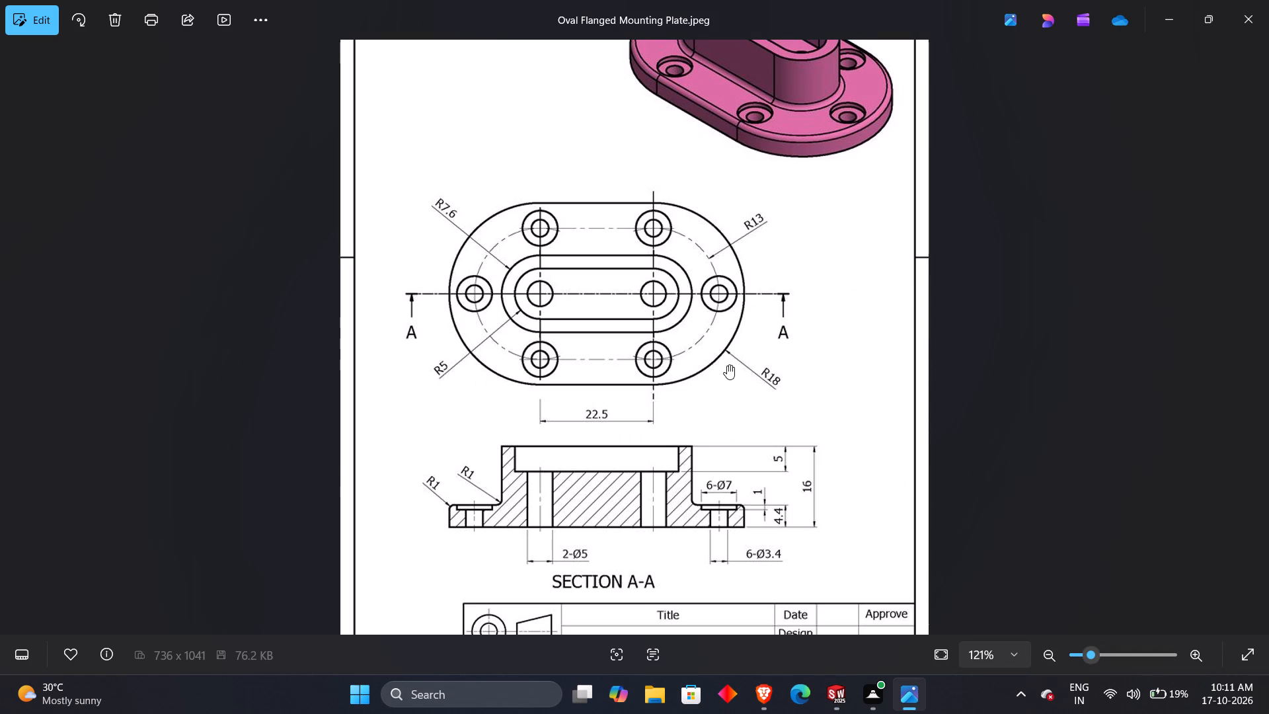
key(alt+Tab)
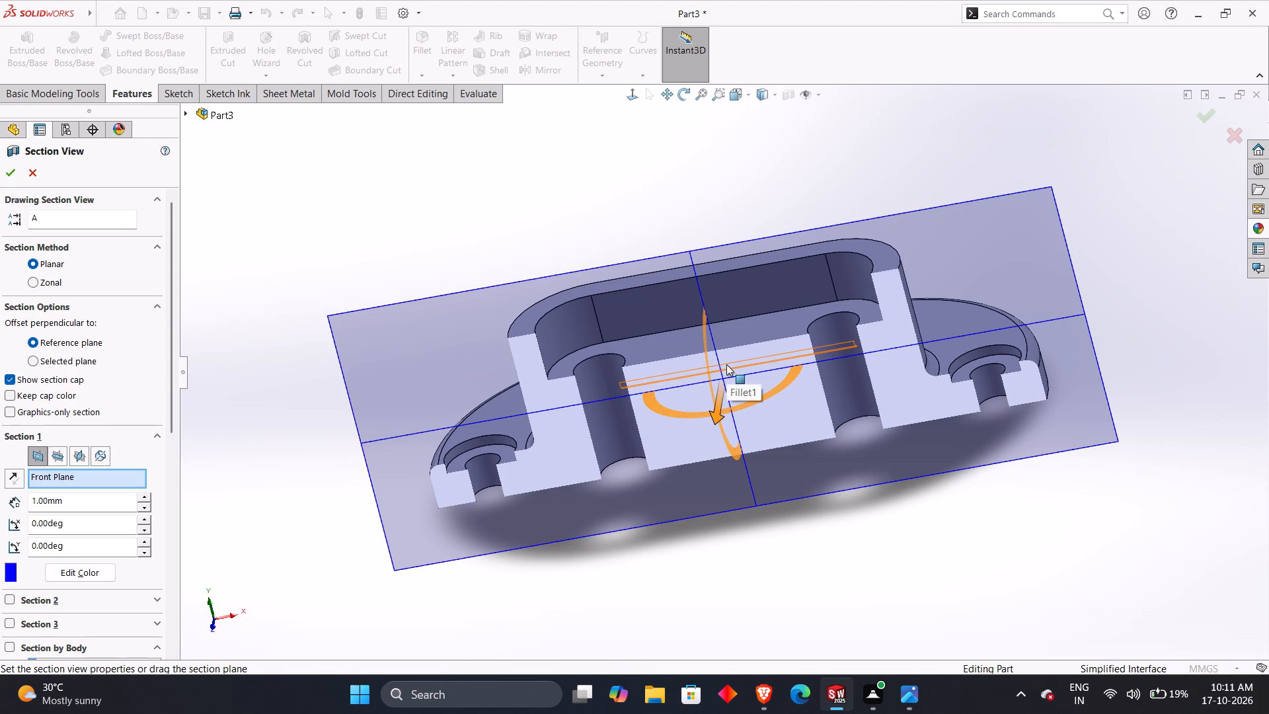
key(alt+Tab)
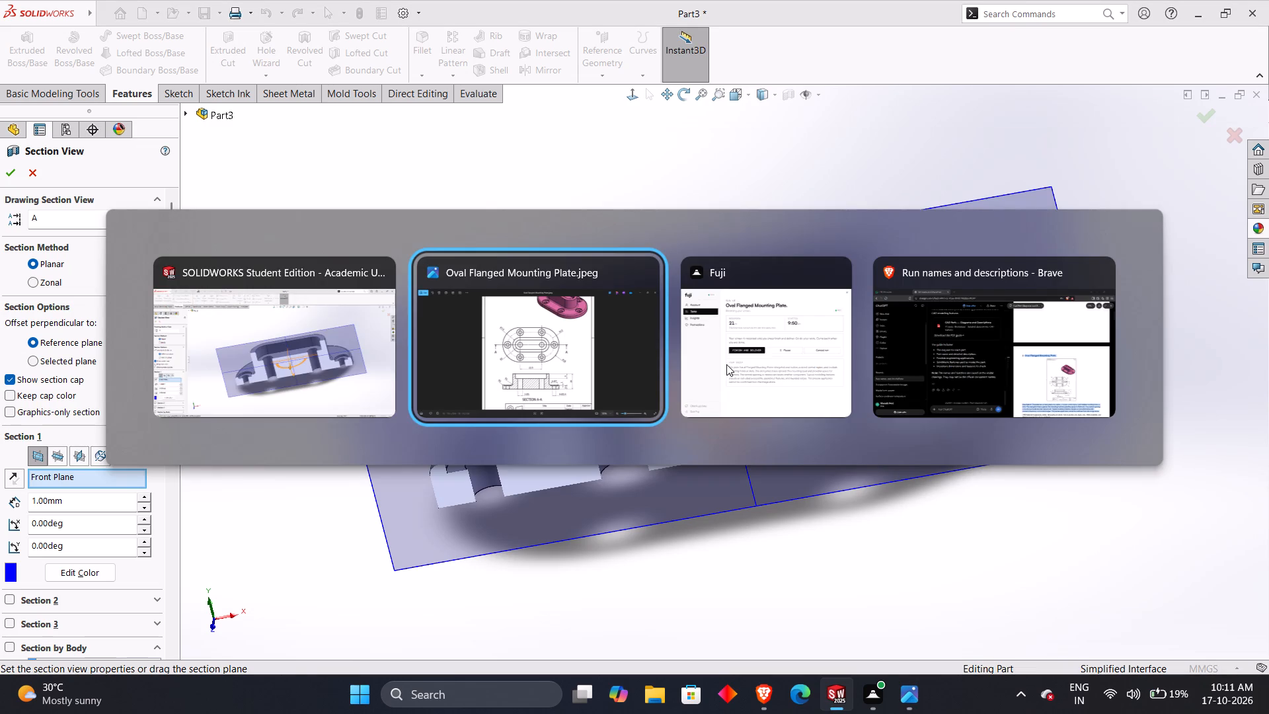
key(alt+Tab)
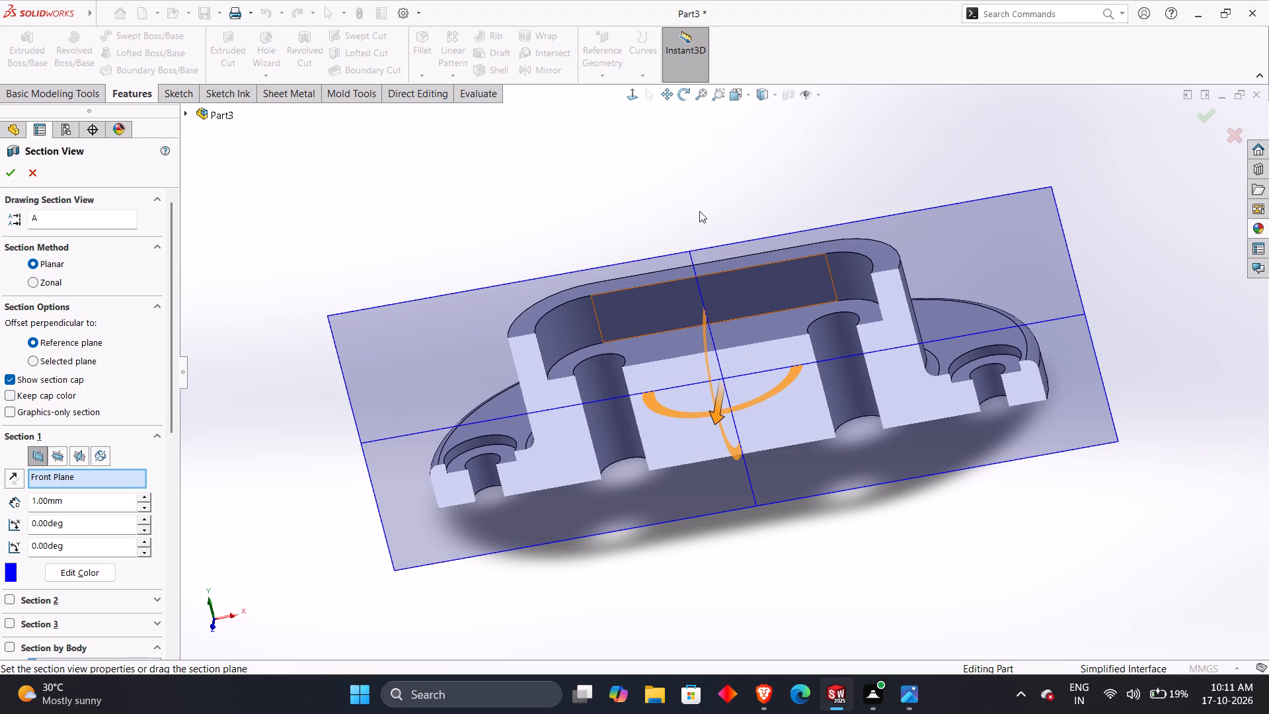
click(552, 203)
click(1239, 145)
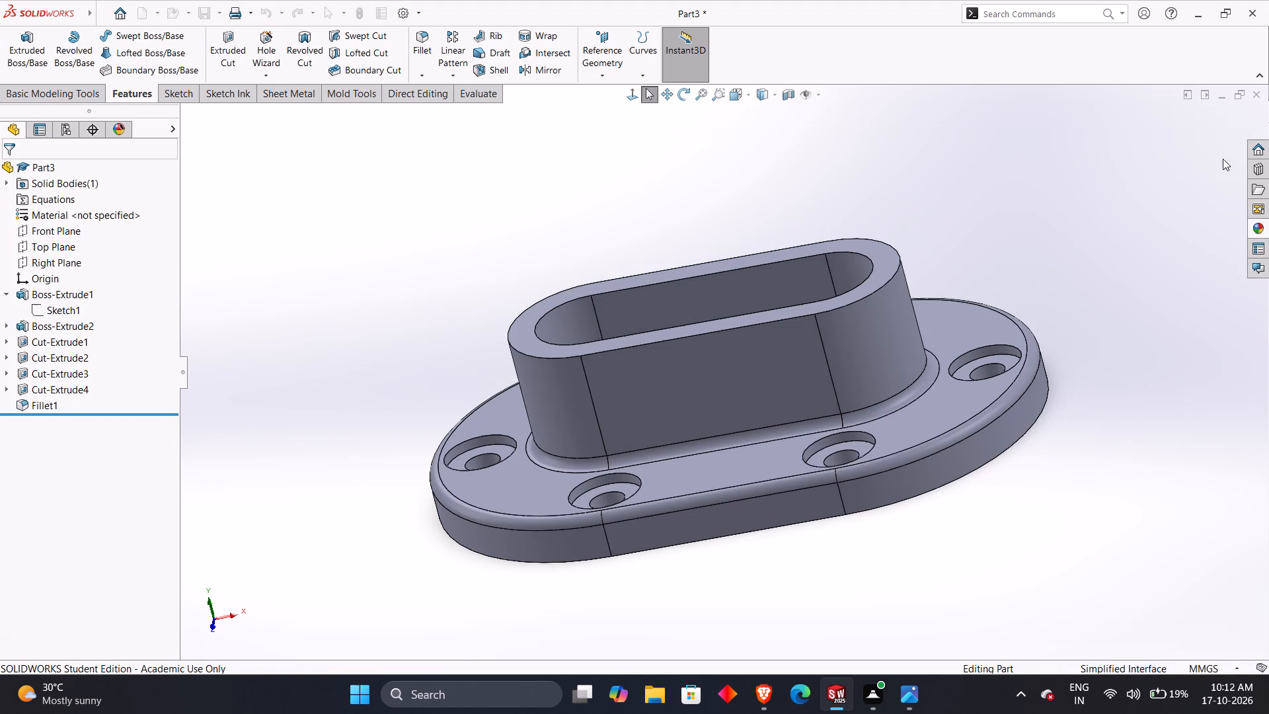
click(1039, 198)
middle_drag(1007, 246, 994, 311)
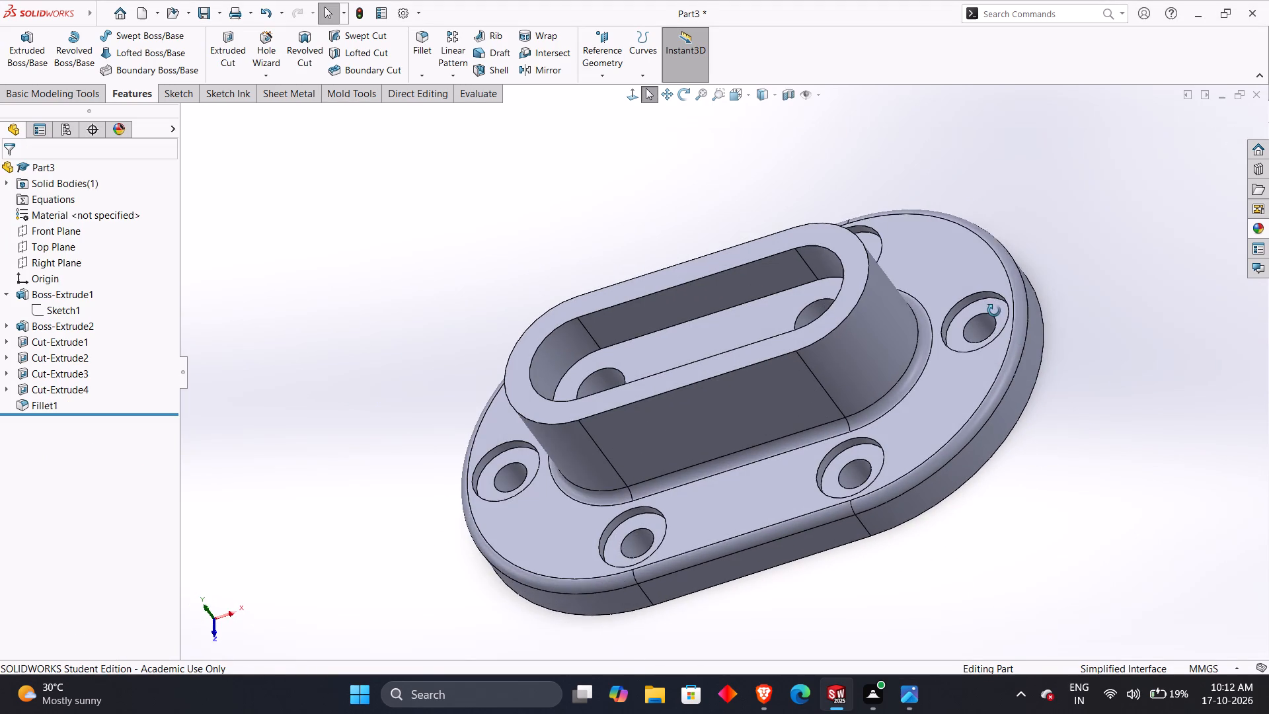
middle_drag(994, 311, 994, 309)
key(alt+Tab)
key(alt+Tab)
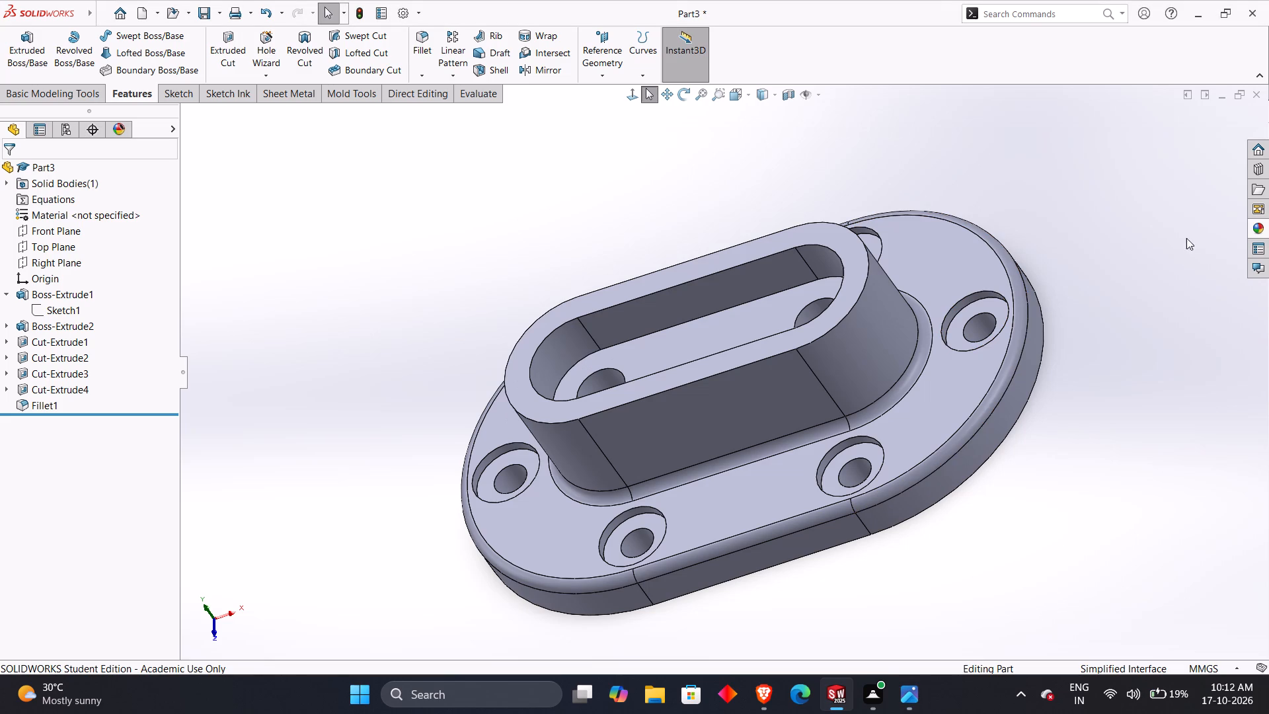
Browse the Basic, Studio and Presentation scene categories in the appearance library.
click(1252, 231)
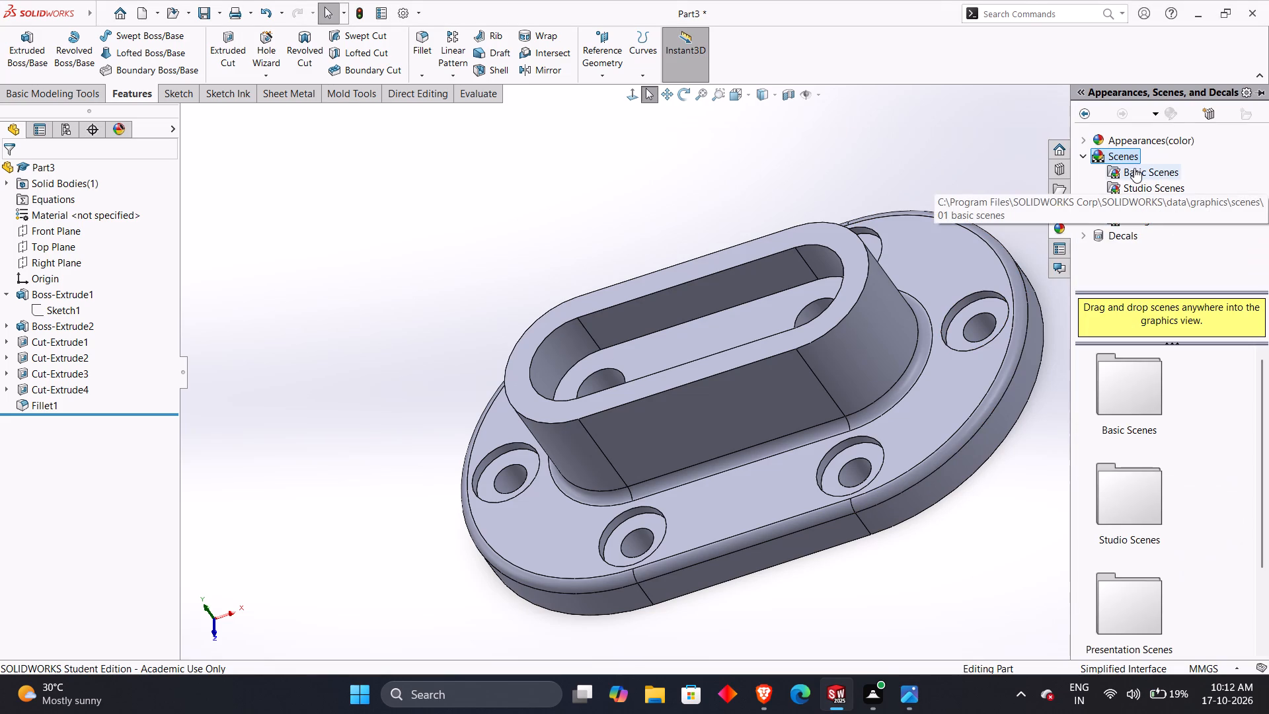
click(1134, 168)
click(1126, 183)
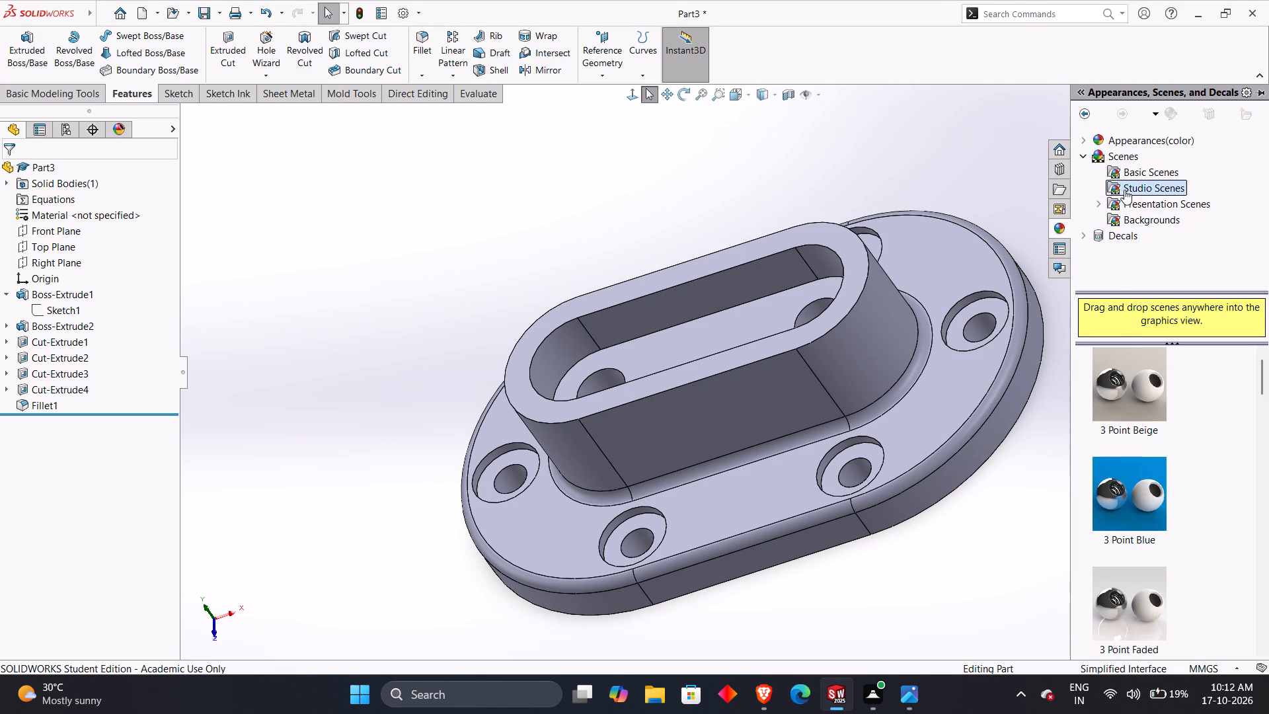
click(1081, 157)
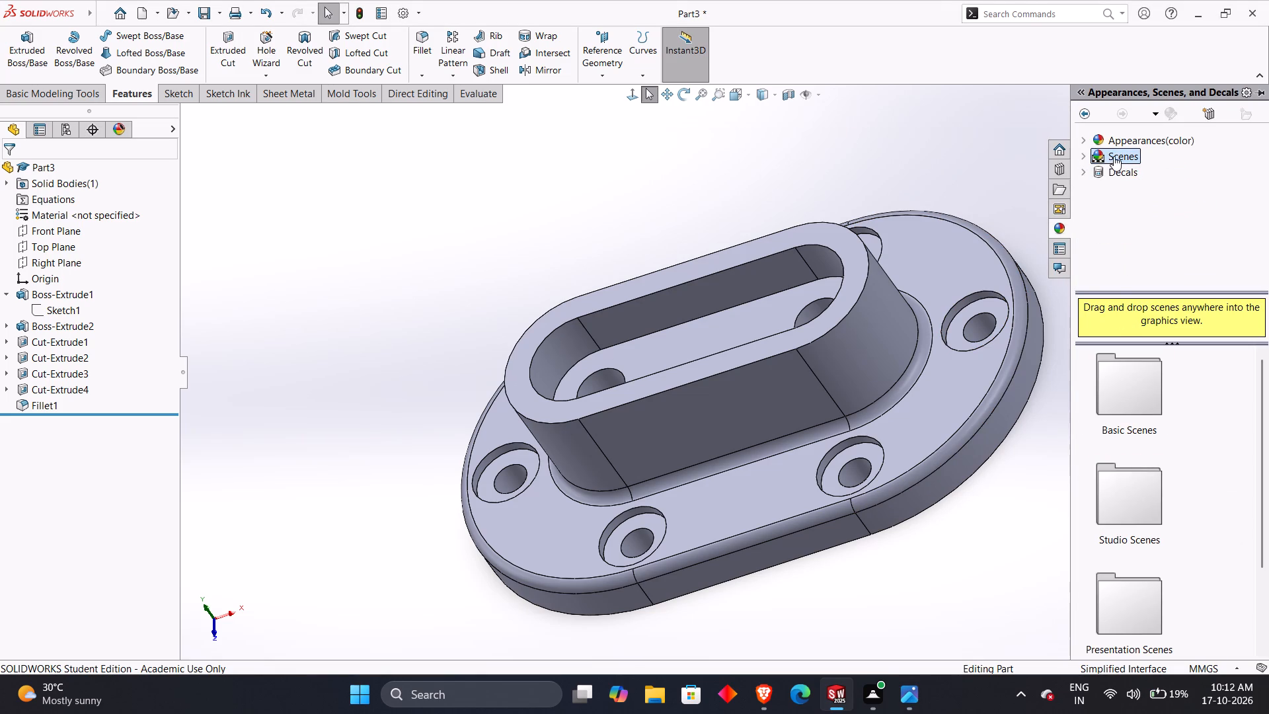
click(1114, 156)
click(1089, 160)
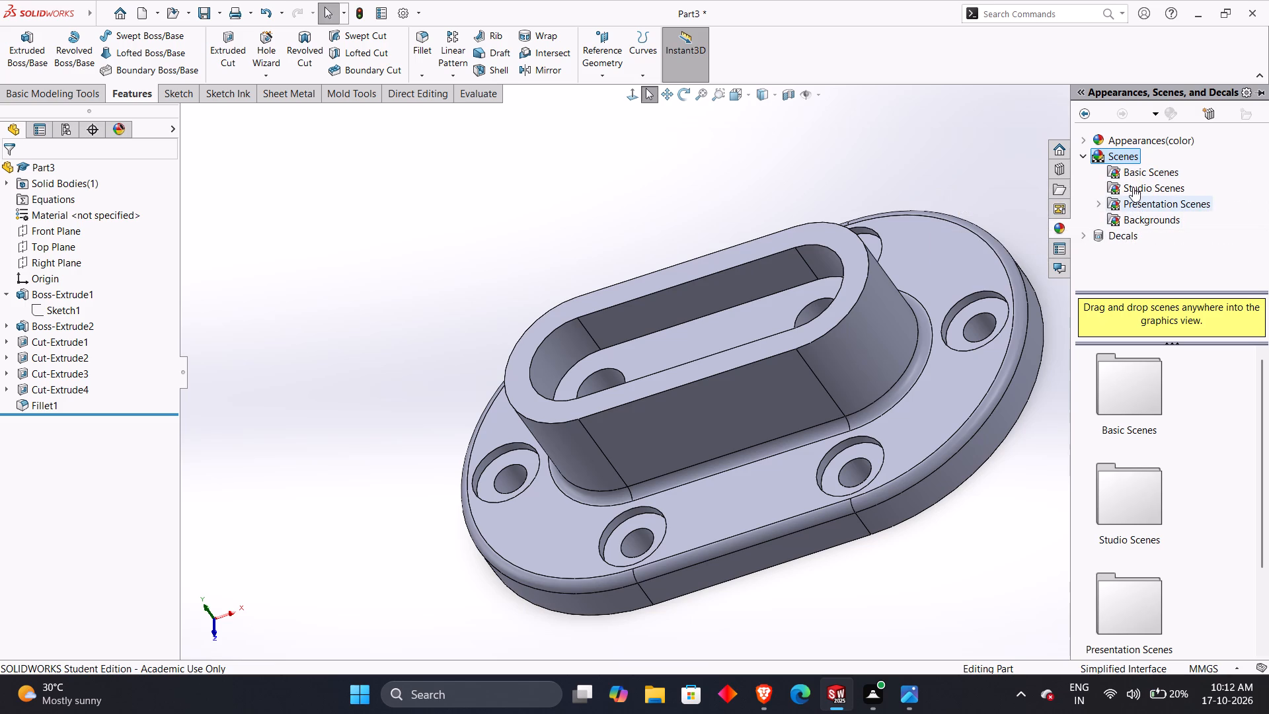
click(1134, 184)
click(1132, 167)
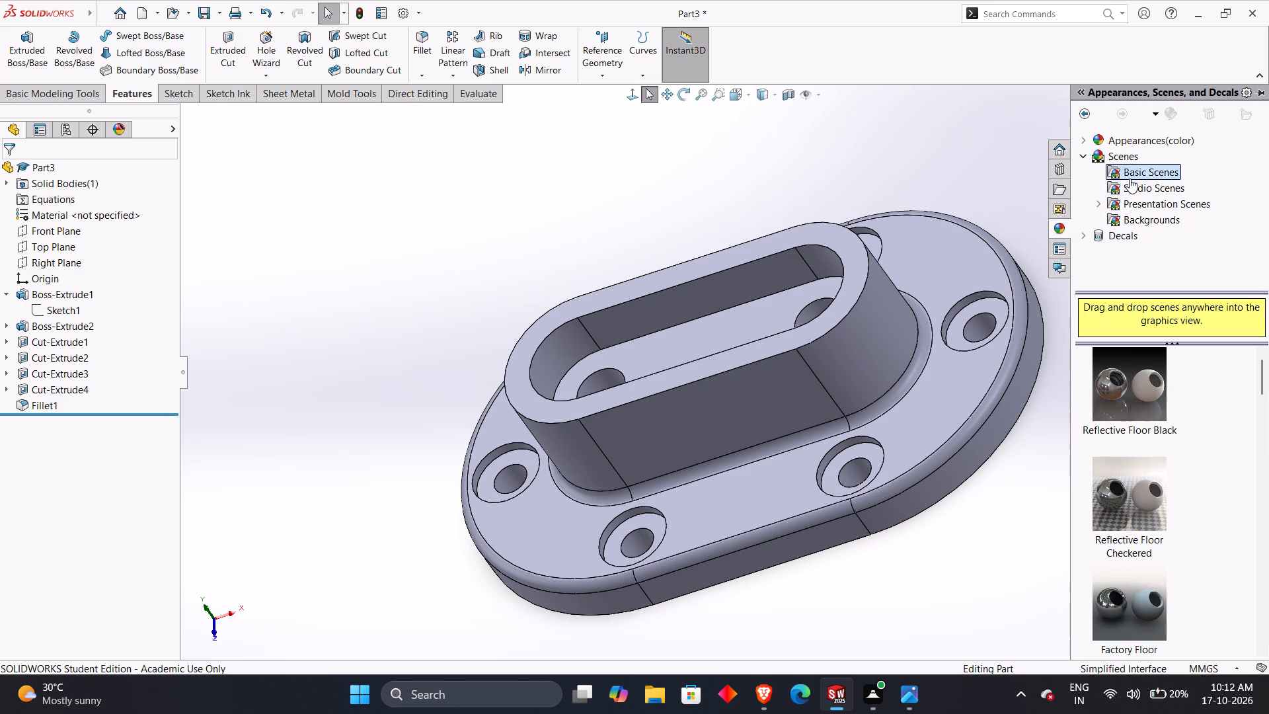
click(1095, 205)
scroll(1151, 181, down, 6)
scroll(1153, 184, up, 5)
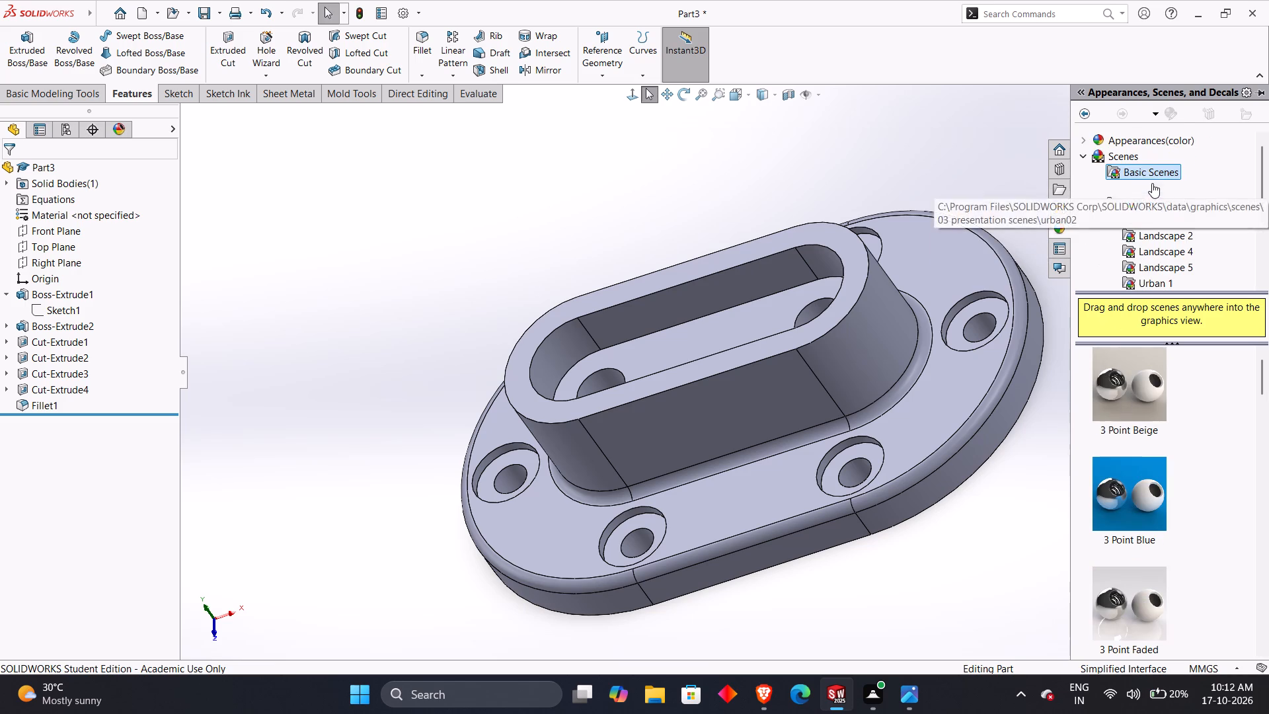
Apply the Pink appearance from the Solid appearances to the plate, using the Appearance Filter as the target.
click(1081, 136)
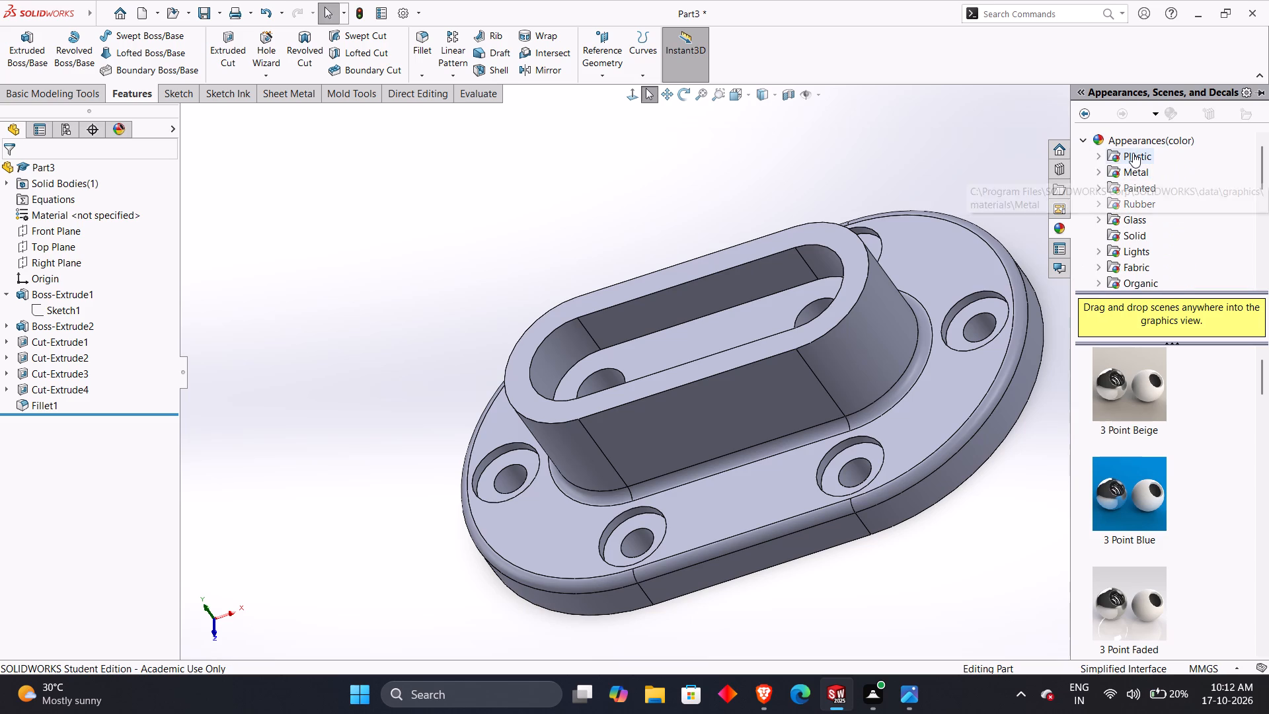
click(1131, 233)
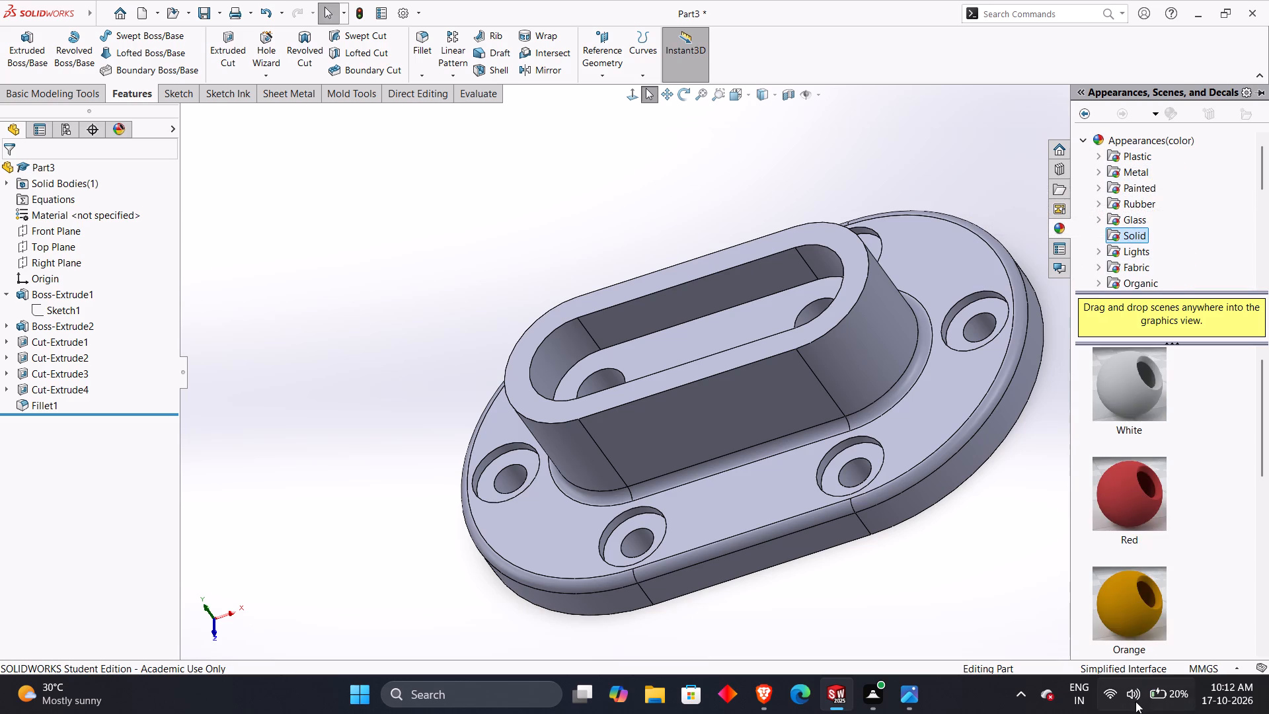
scroll(1110, 586, down, 4)
drag(1143, 605, 873, 400)
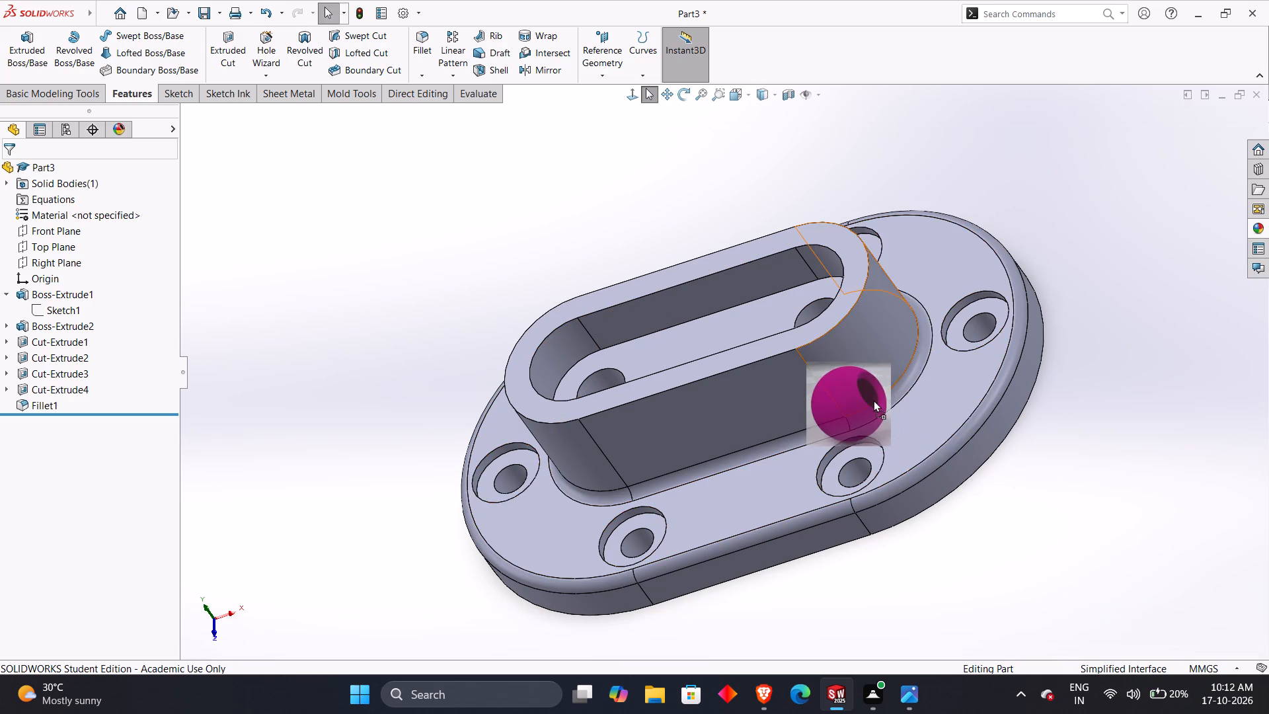
drag(873, 400, 872, 400)
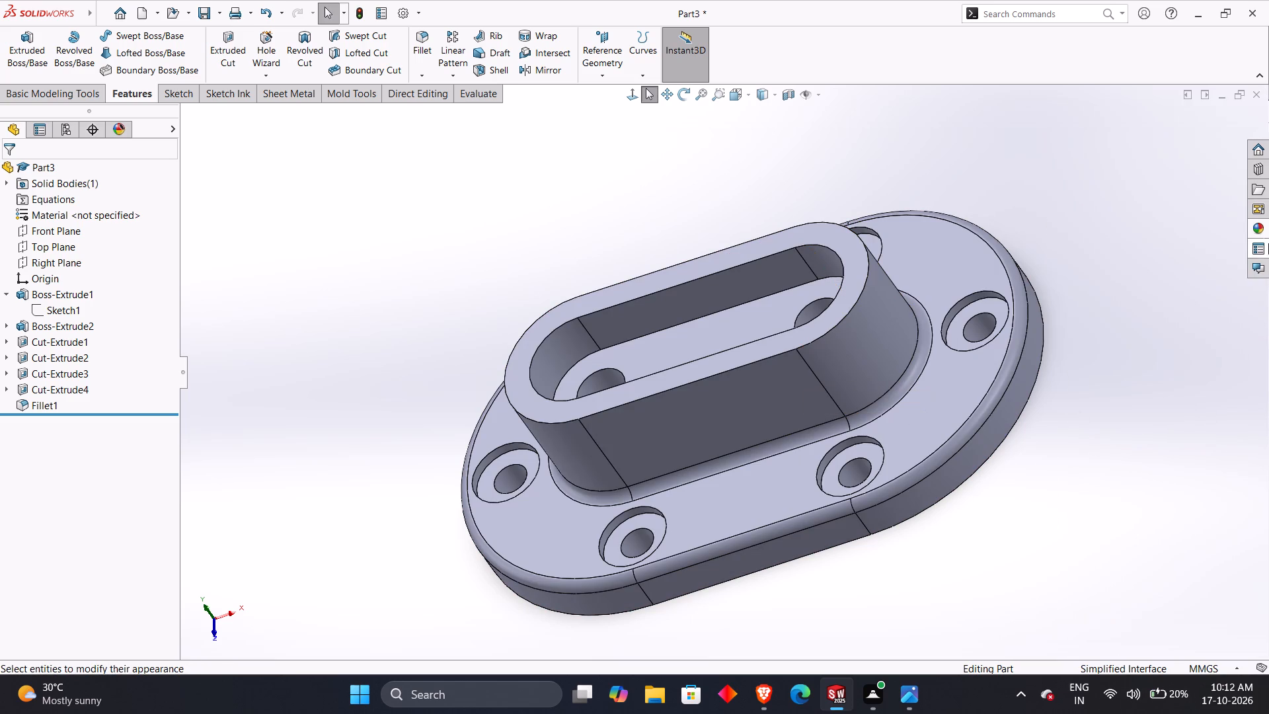
click(1256, 227)
drag(1139, 602, 1051, 551)
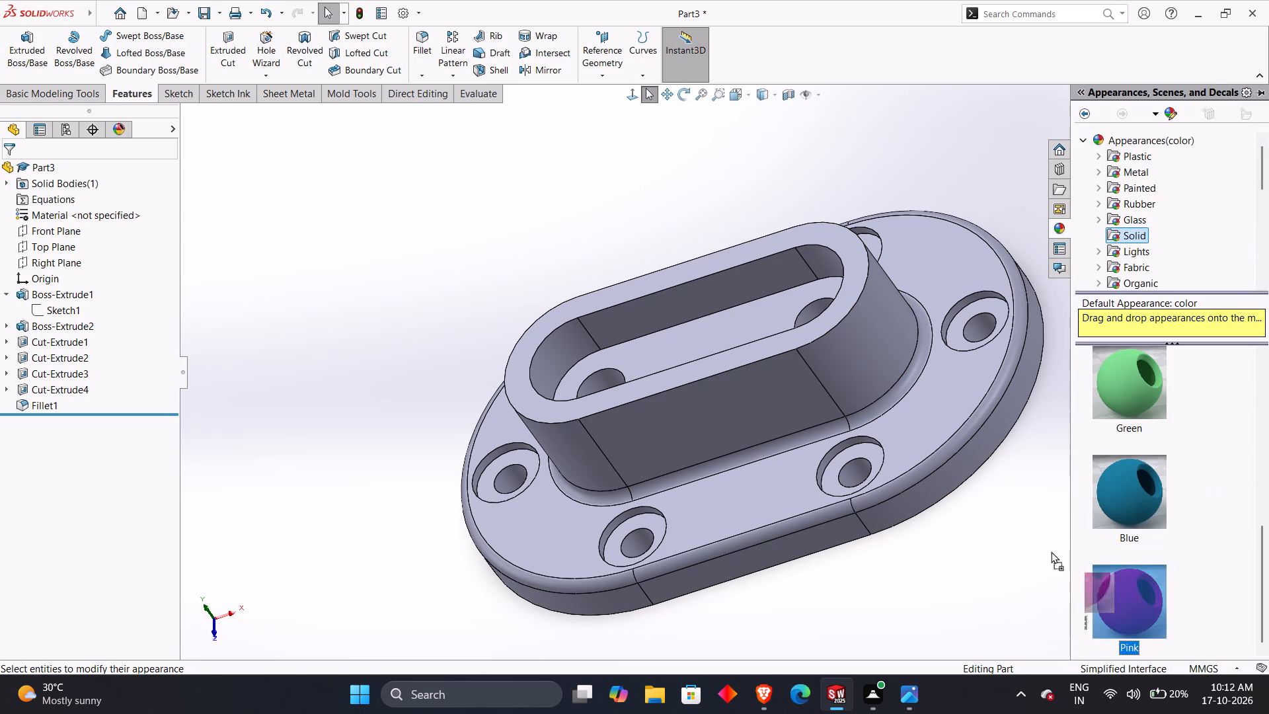
drag(1051, 551, 836, 319)
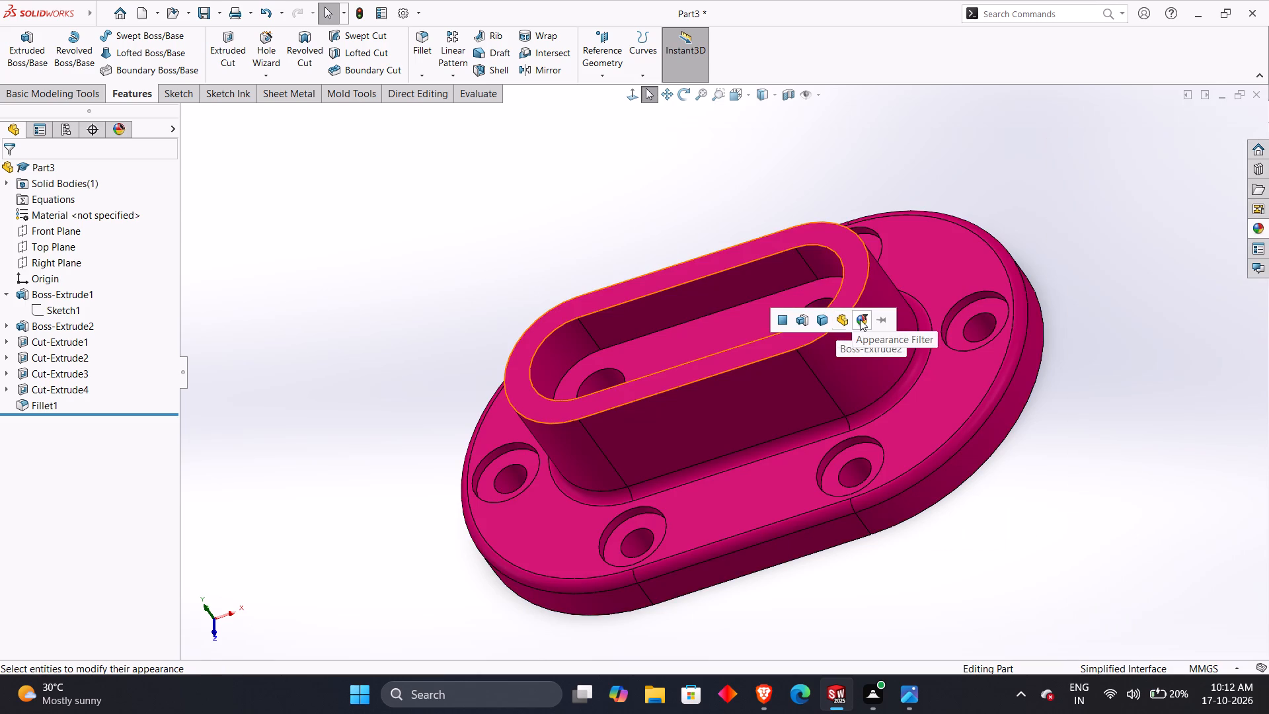
click(860, 319)
click(1108, 489)
Inspect the coloured part from all six standard orthographic views and end in the isometric view.
middle_drag(1099, 490, 1132, 442)
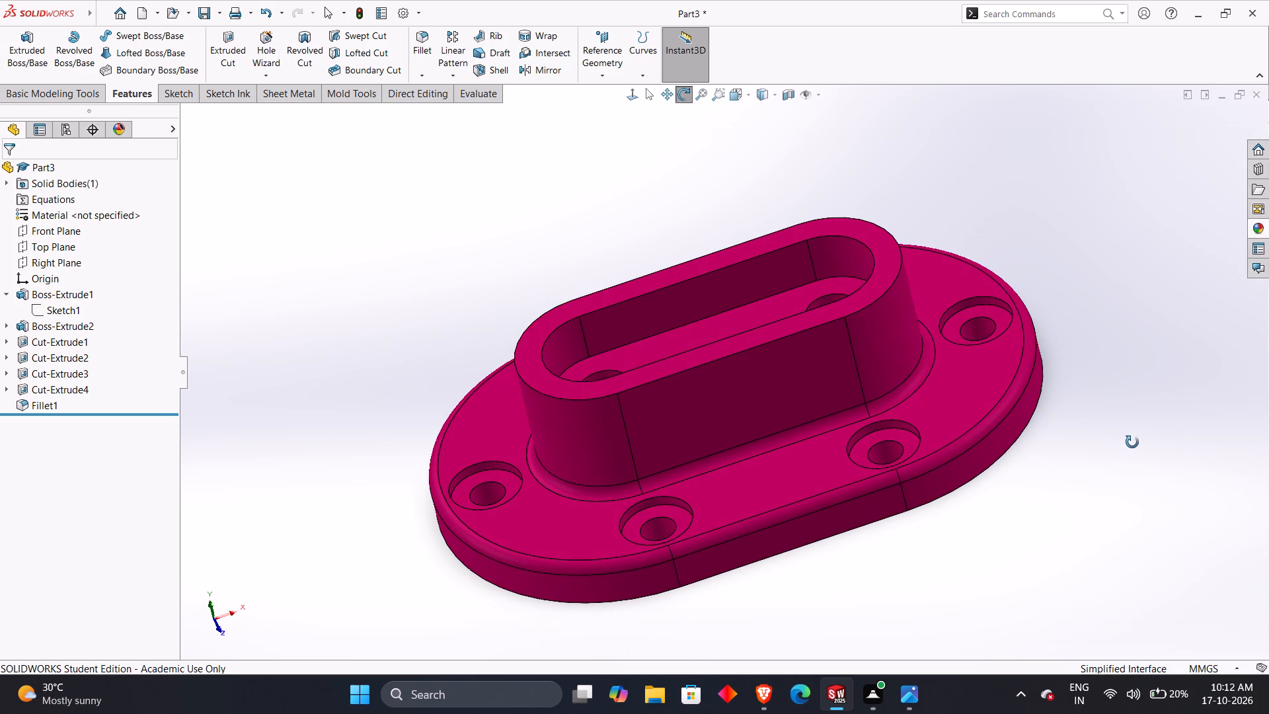
middle_drag(1132, 442, 1132, 442)
key(ctrl+1)
key(ctrl+2)
key(ctrl+3)
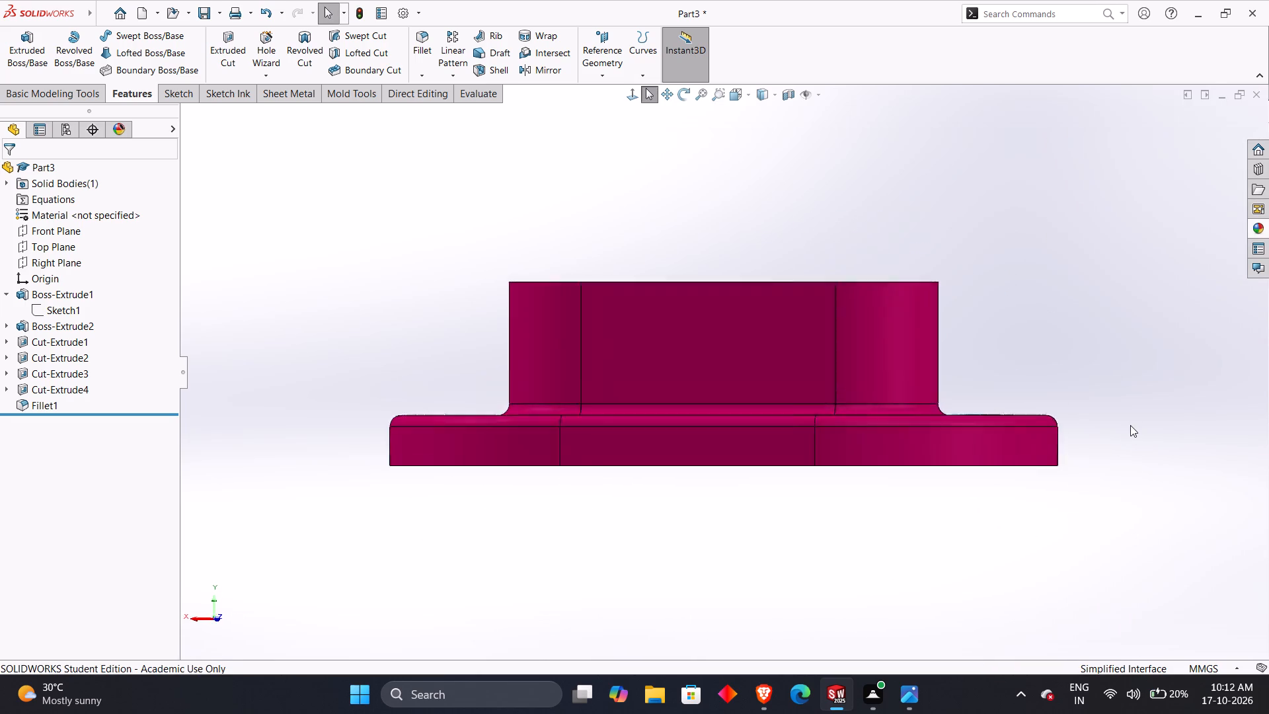
key(ctrl+4)
key(ctrl+5)
key(ctrl+6)
key(ctrl+7)
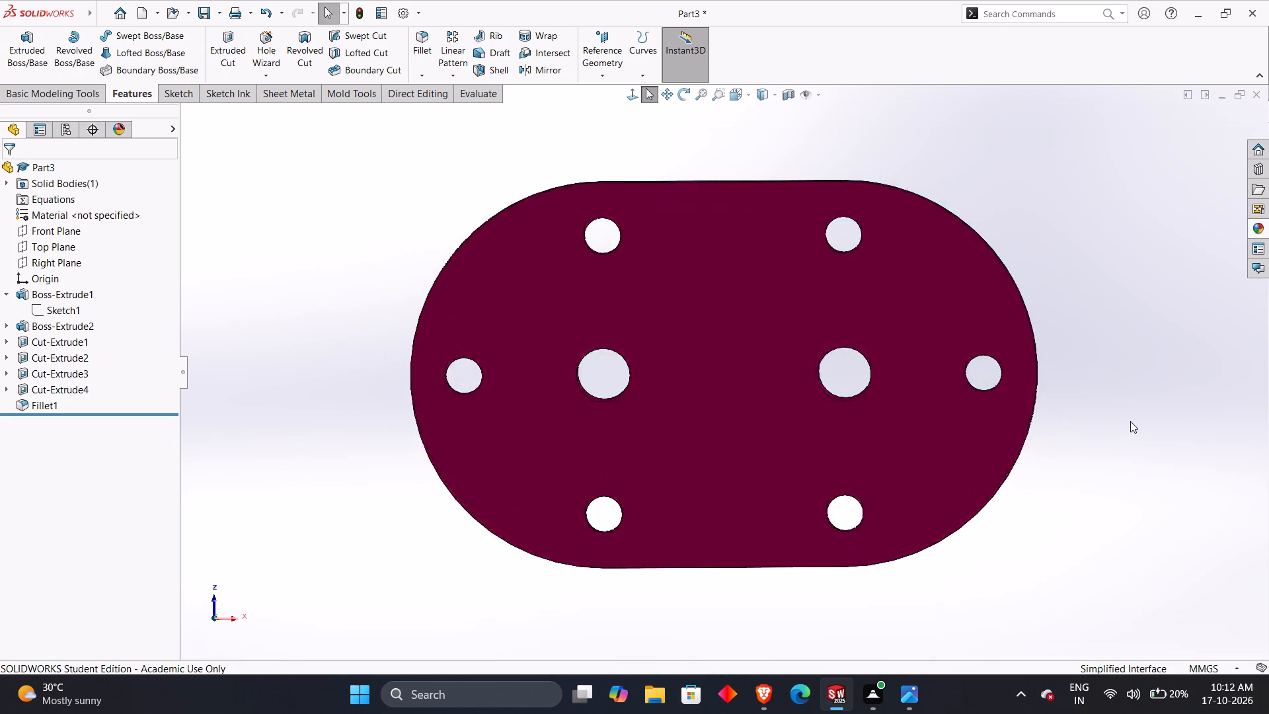
Check the reference drawing's pink isometric picture and dimensioned views against the coloured part, then return to the model.
key(alt+Tab)
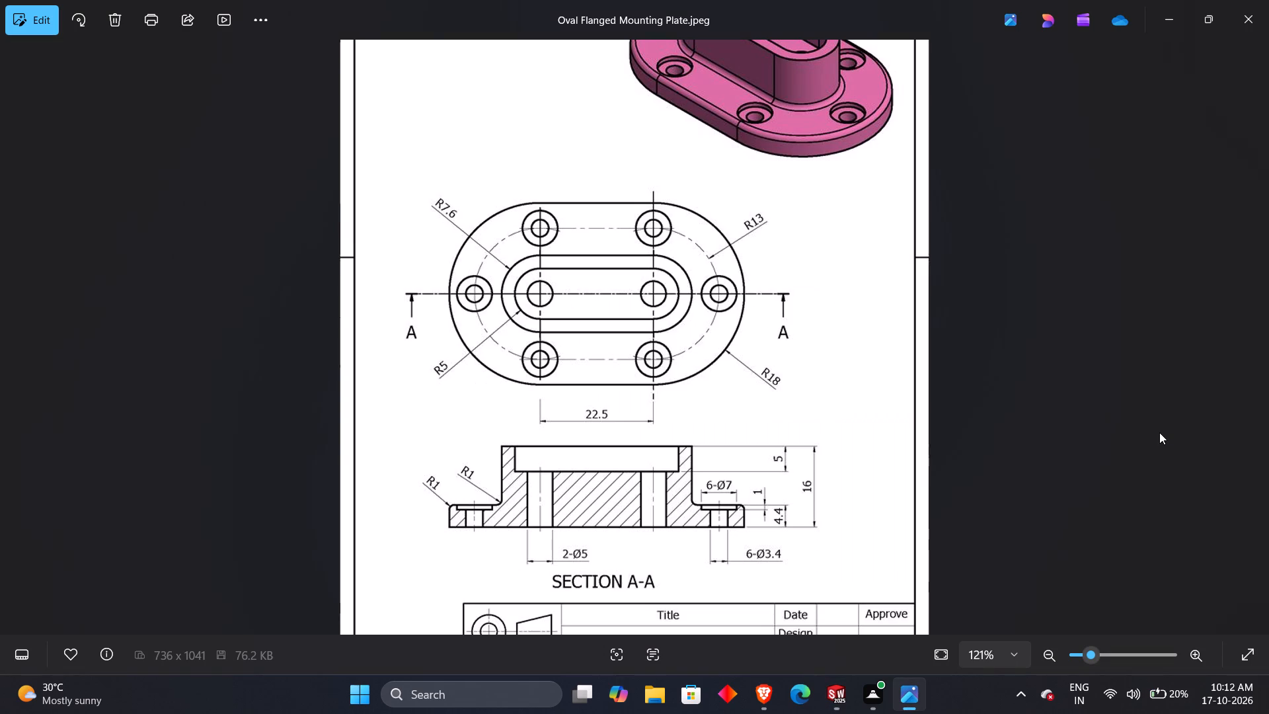
scroll(870, 364, up, 3)
scroll(892, 347, down, 9)
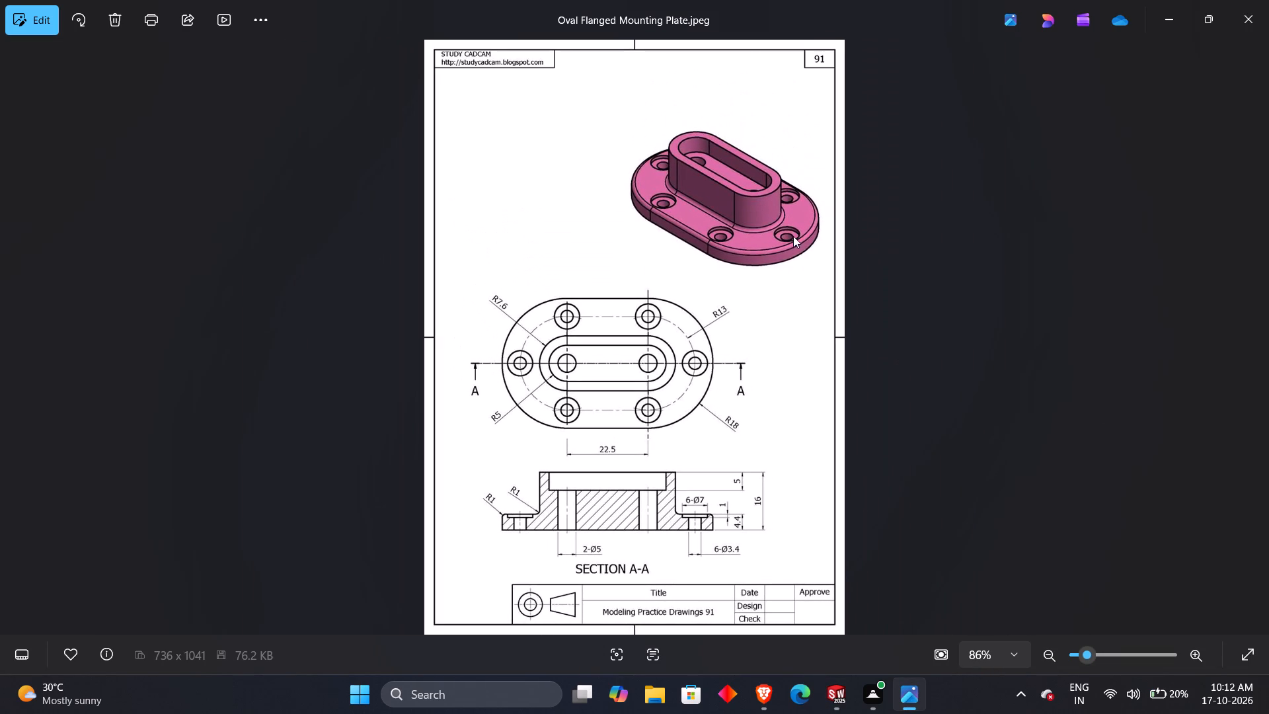
scroll(759, 236, down, 3)
scroll(744, 327, up, 3)
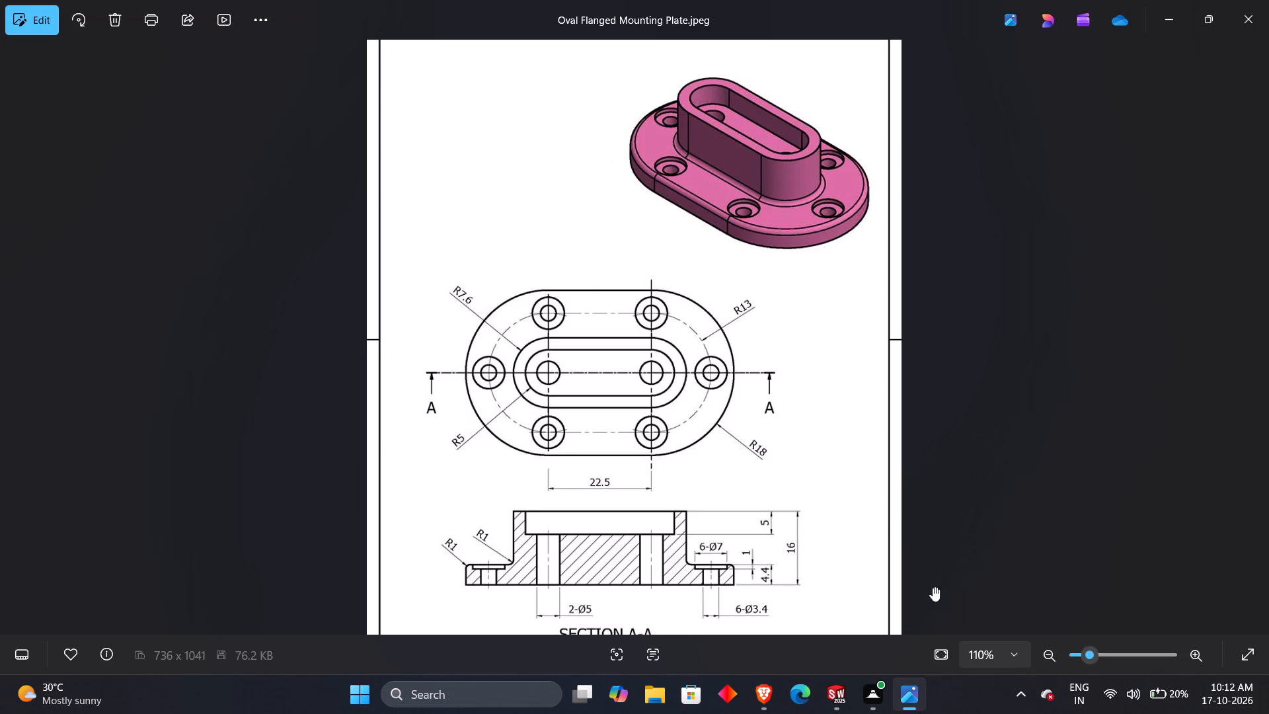
click(834, 695)
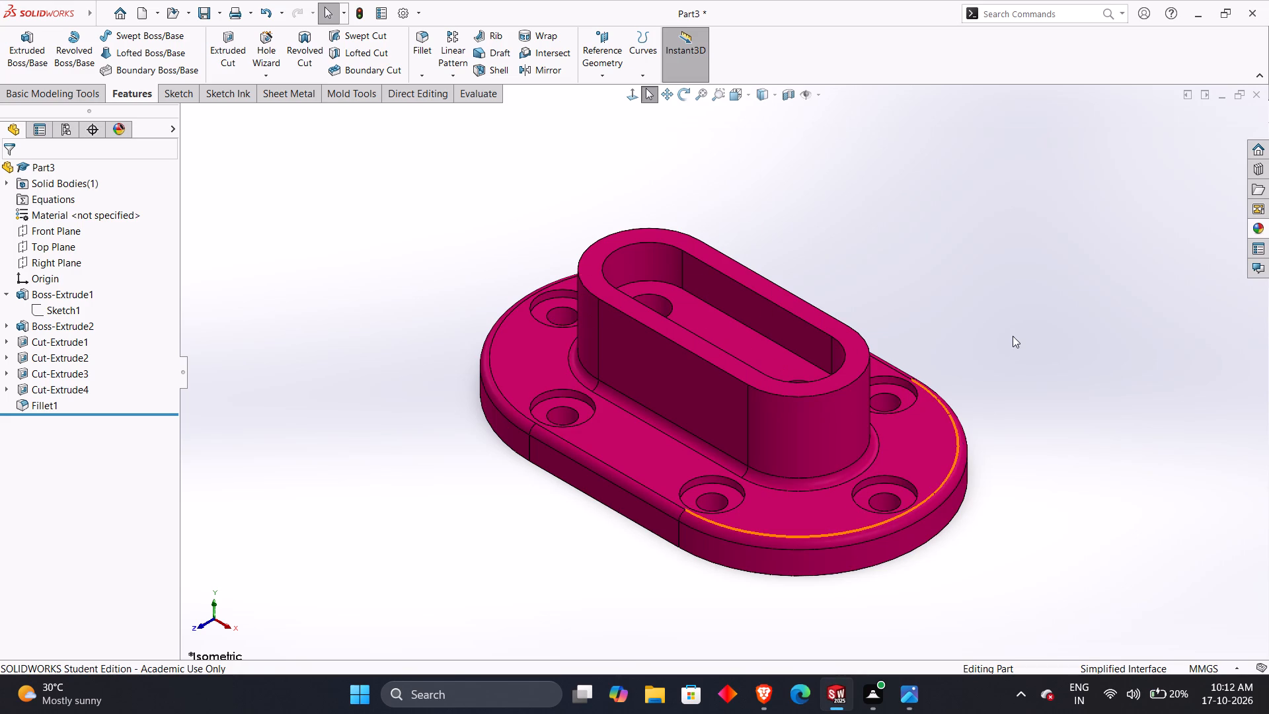
Start saving the part and copy the heading "Oval Flanged Mounting Plate" from the PDF guide in the browser.
key(ctrl+s)
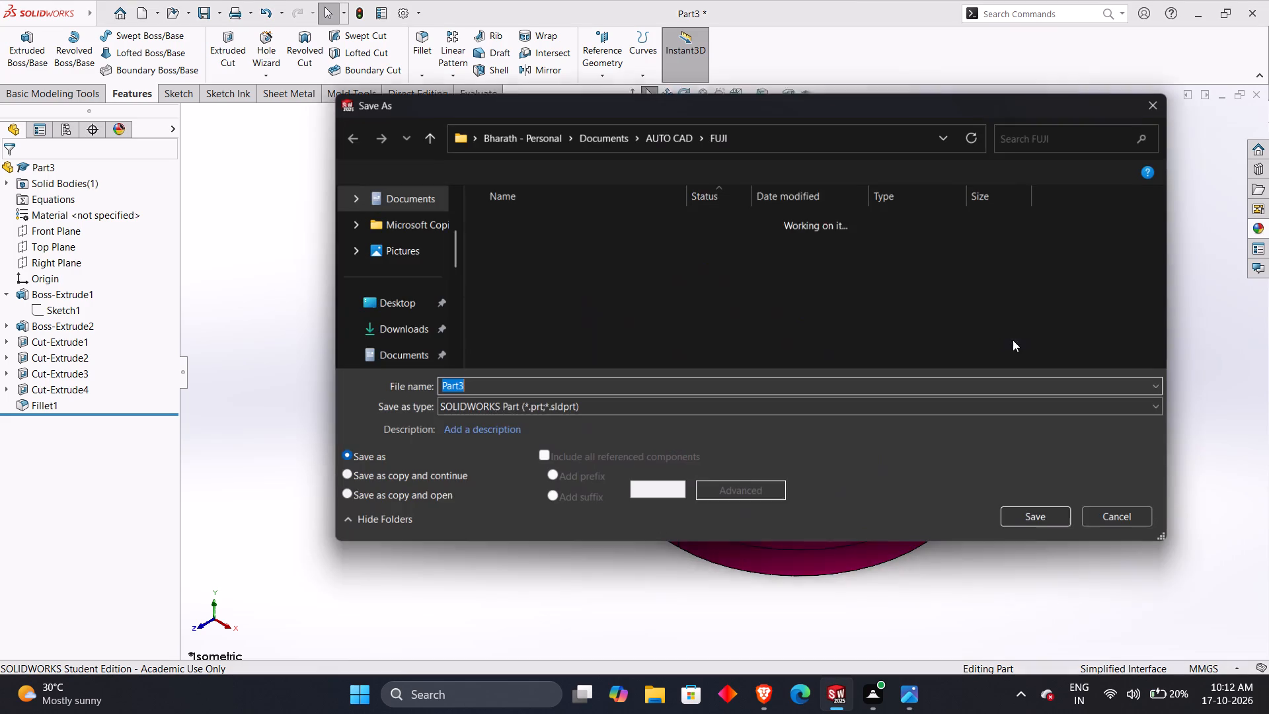
drag(590, 389, 403, 397)
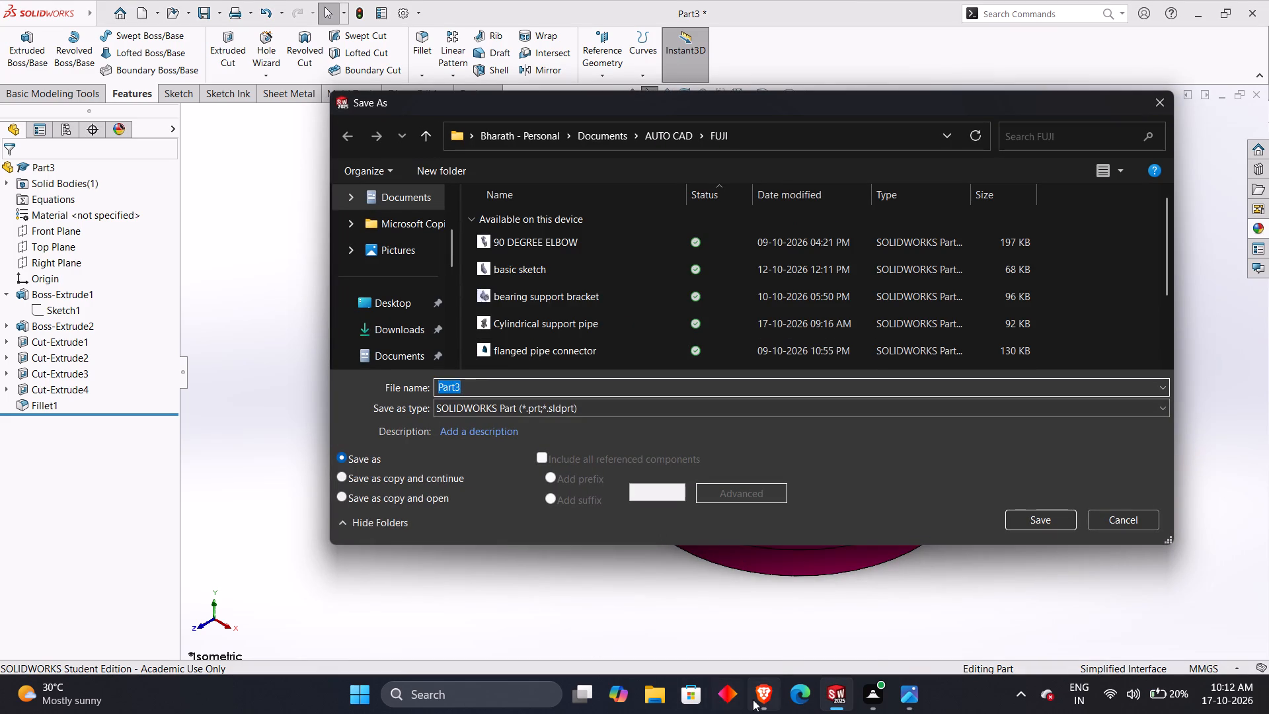
click(753, 699)
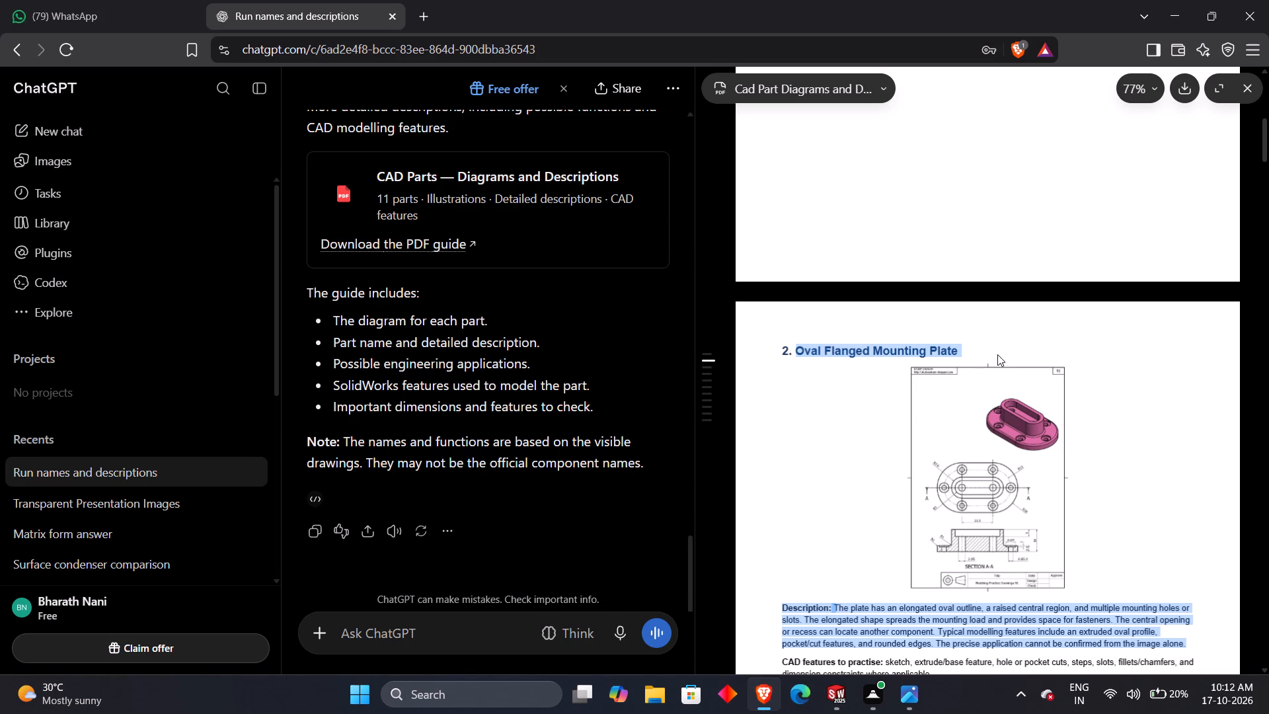
click(997, 353)
drag(990, 347, 837, 346)
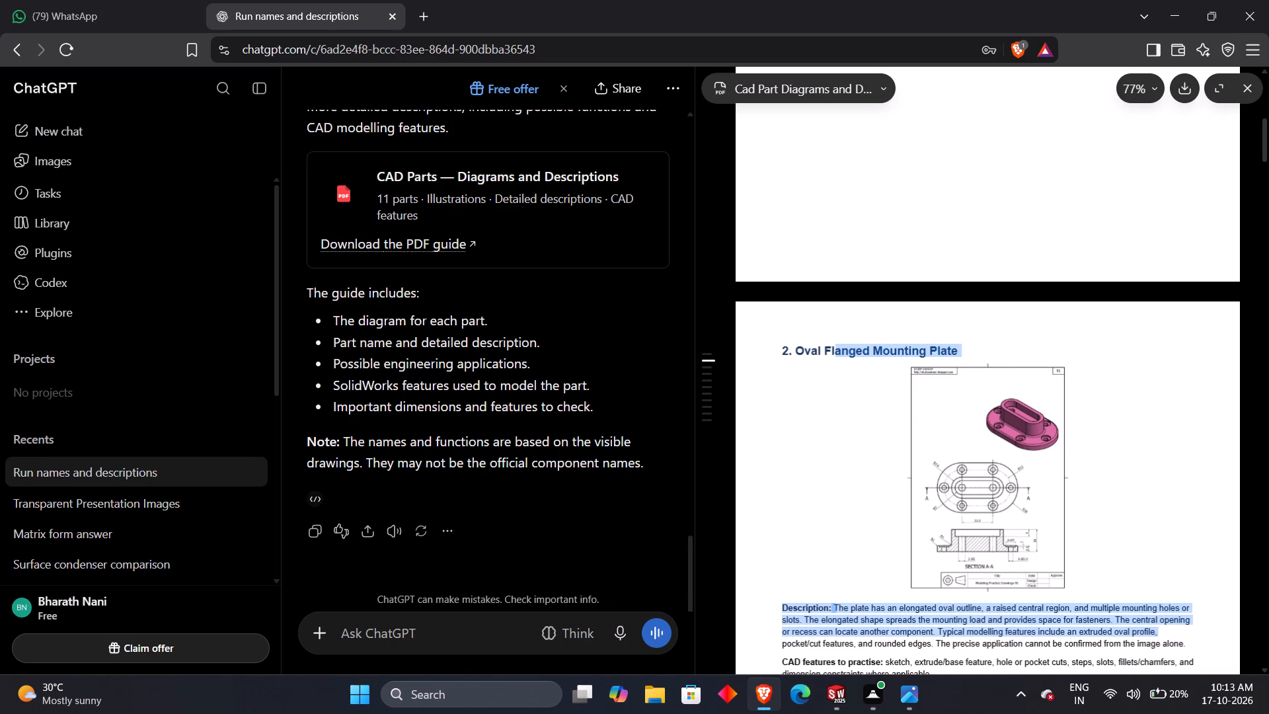
drag(837, 346, 800, 349)
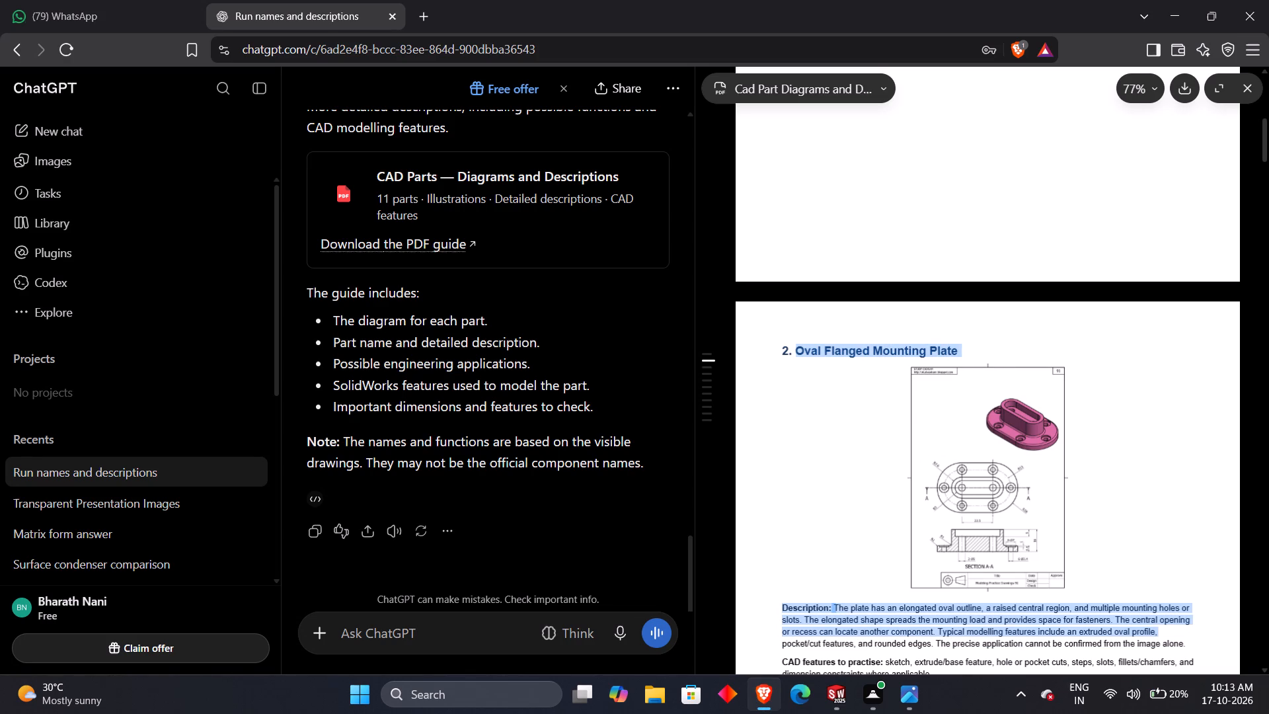
key(ctrl+c)
Return to SOLIDWORKS and save the part as "Oval Flanged Mounting Plate" in the FUJI folder, in SOLIDWORKS Part format.
click(833, 699)
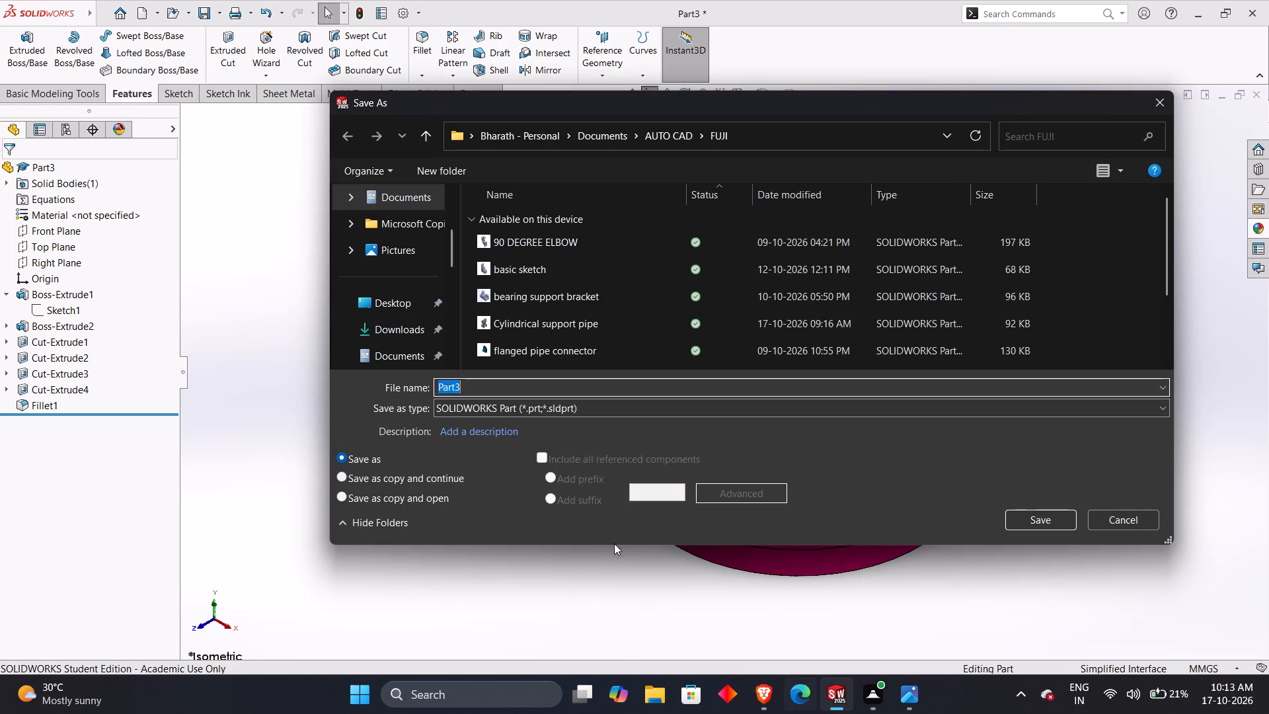
key(BackSpace)
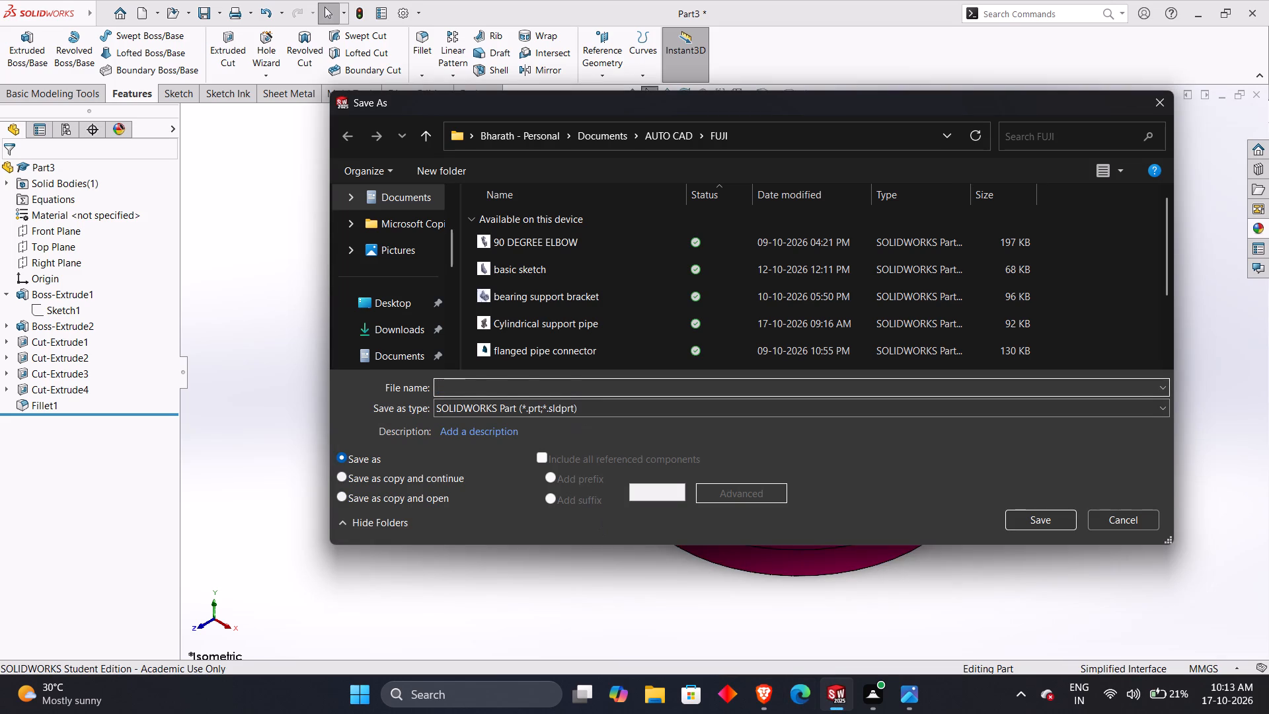
key(ctrl+v)
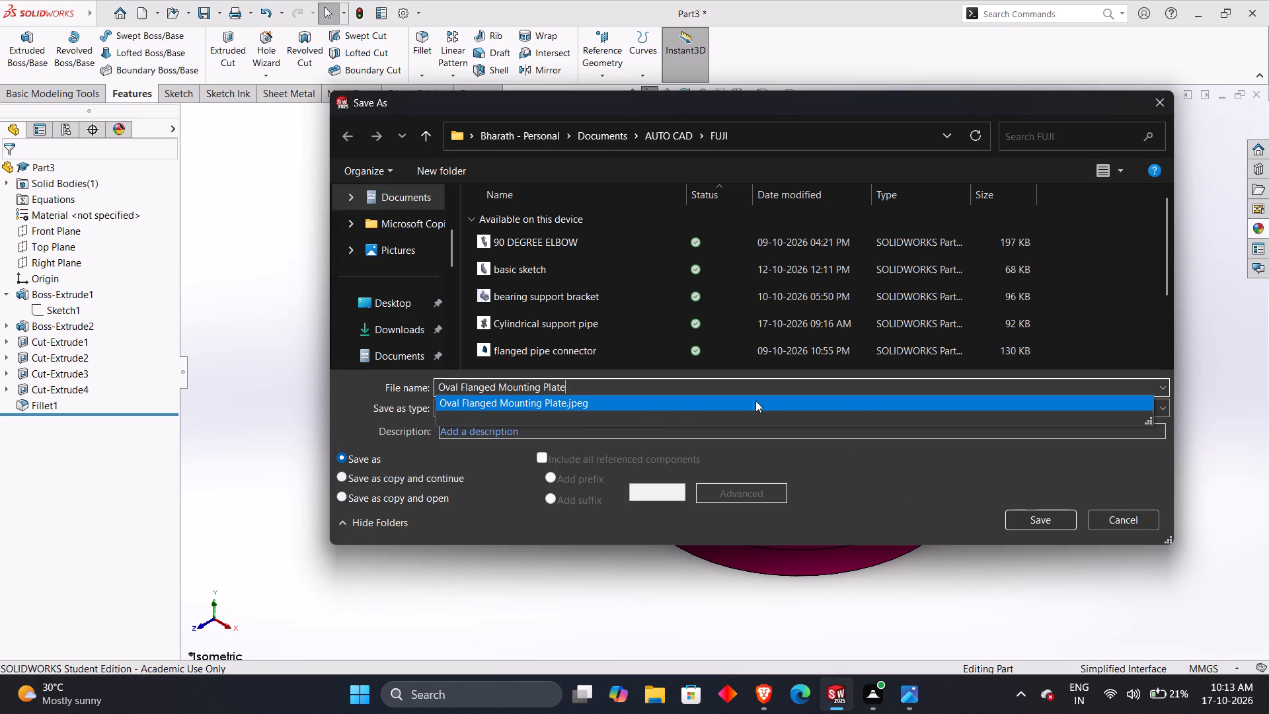
scroll(677, 321, down, 5)
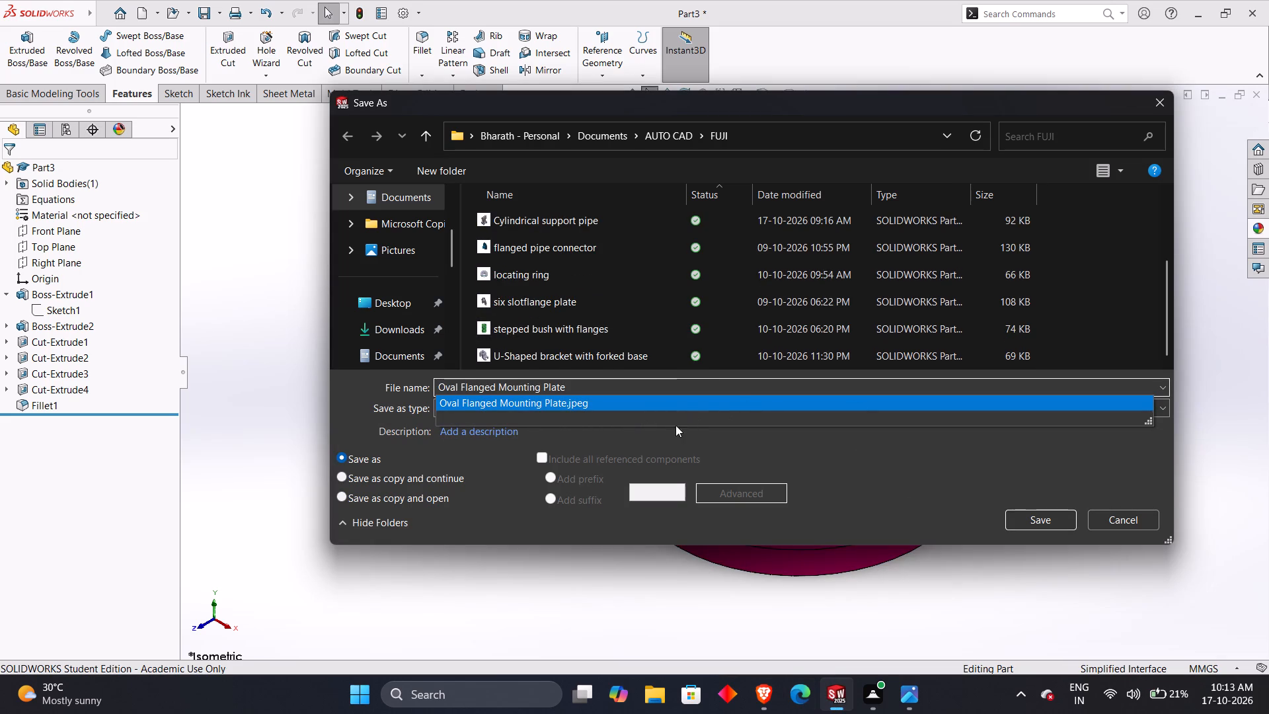
click(692, 389)
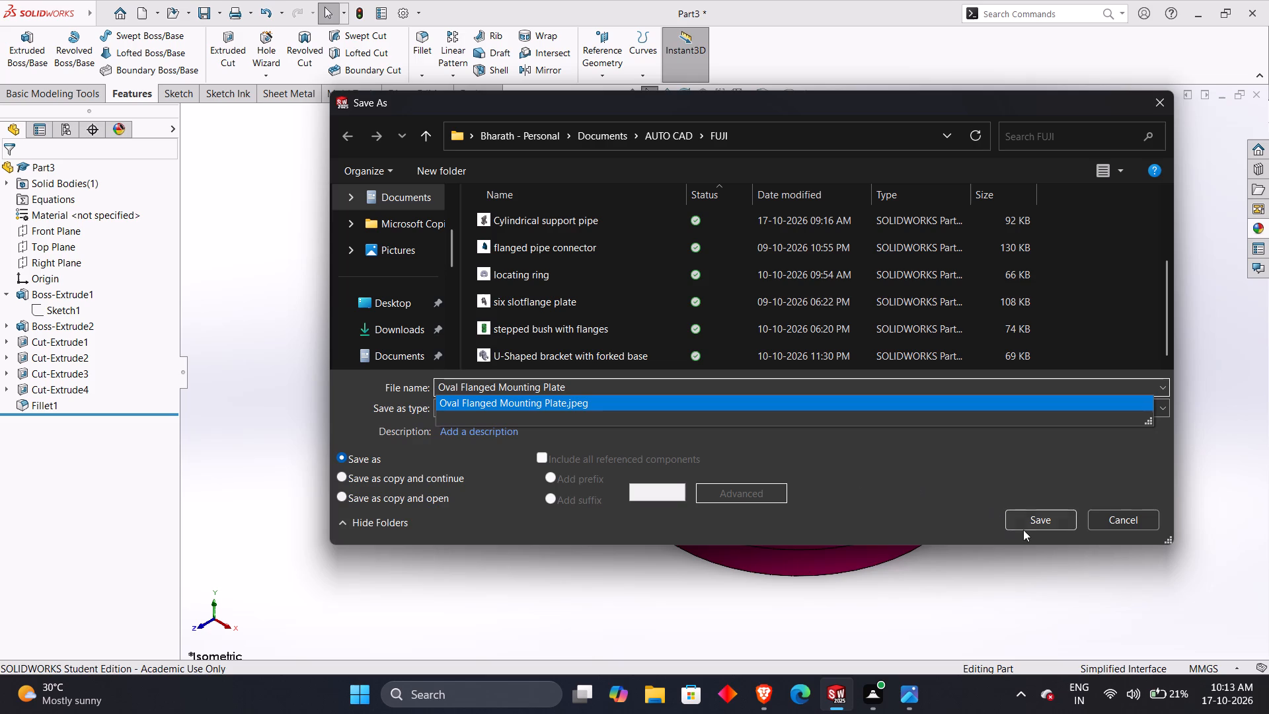
click(936, 407)
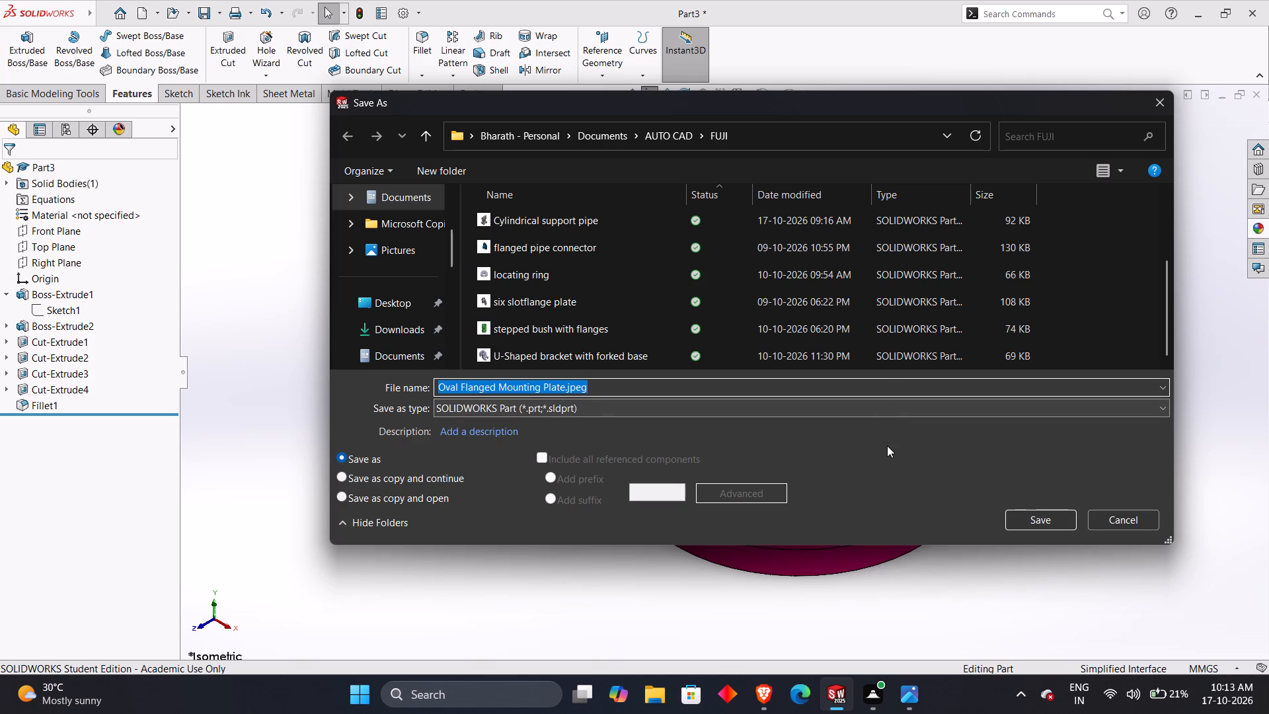
key(BackSpace)
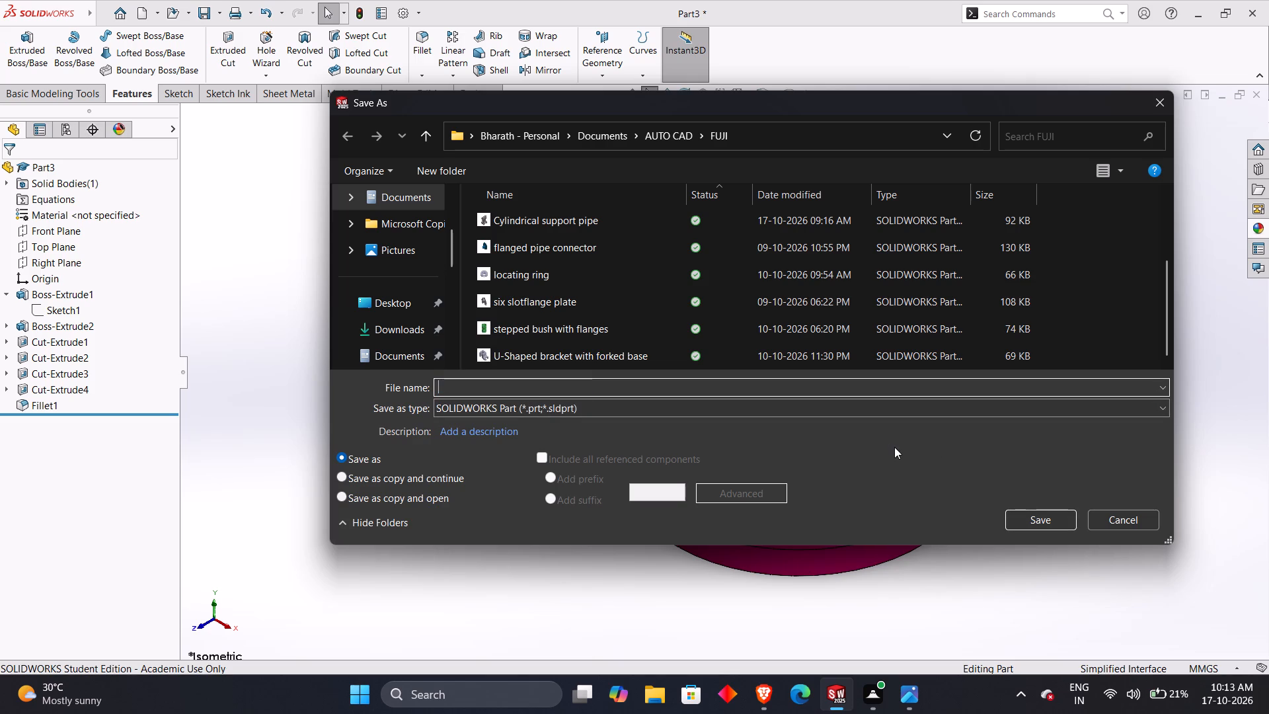
key(ctrl+v)
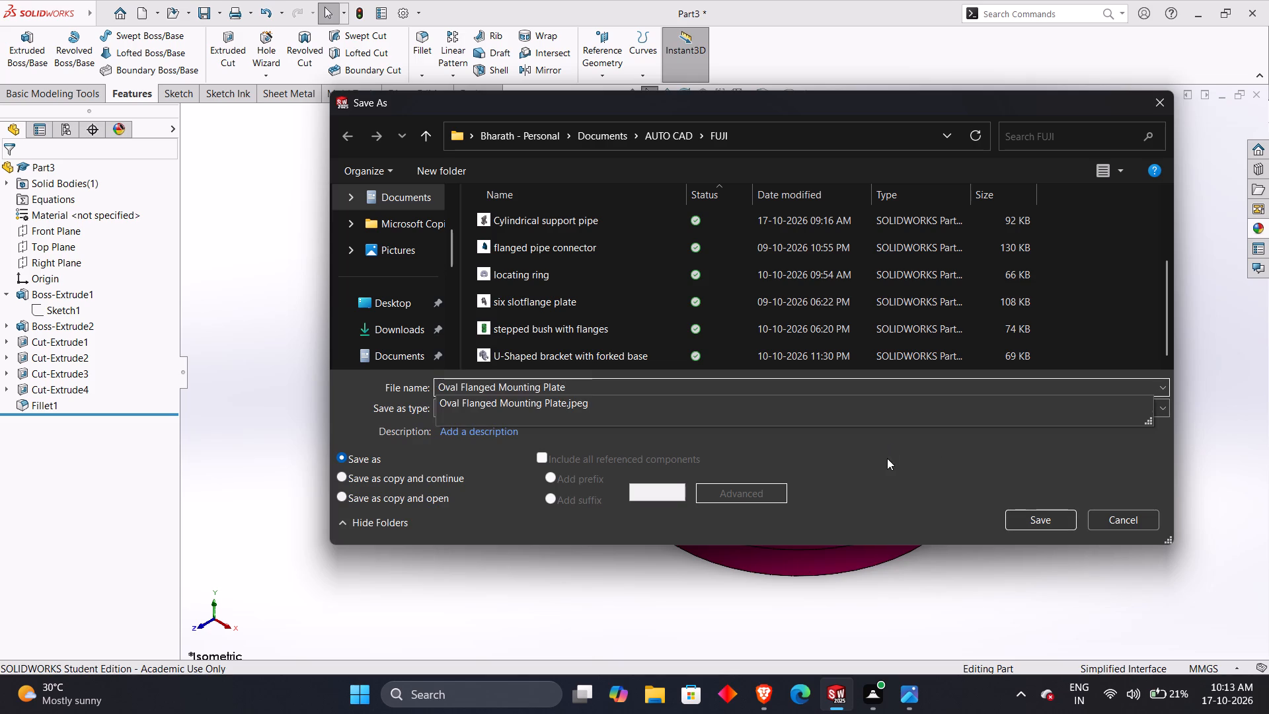
click(1027, 524)
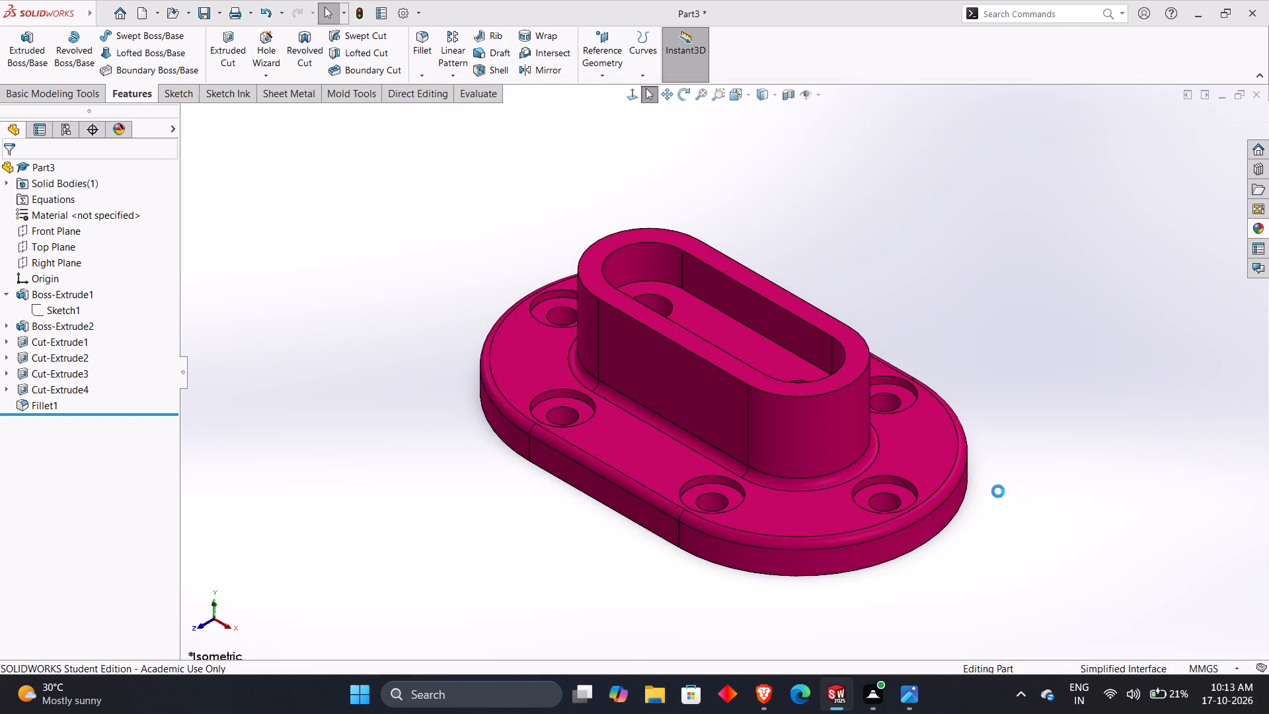
Save a PDF copy of the part as "Oval Flanged Mounting Plate" in the FUJI folder, and save the part again.
click(217, 12)
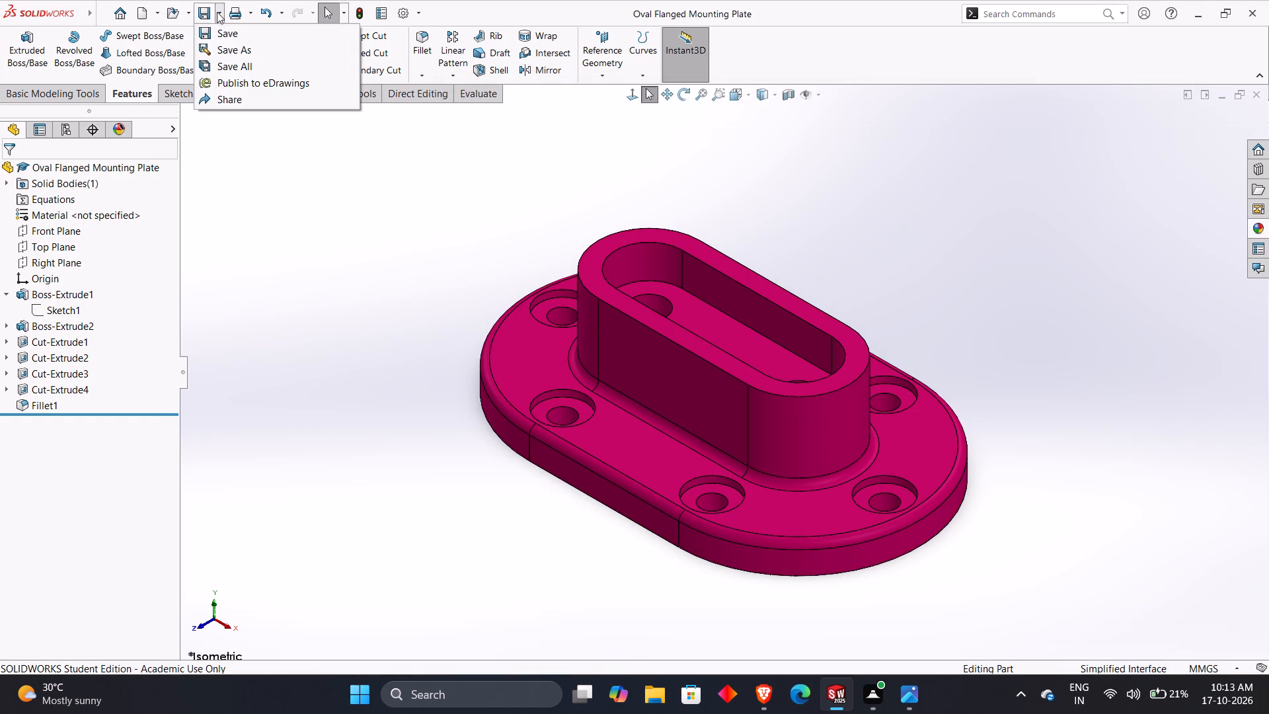
click(225, 49)
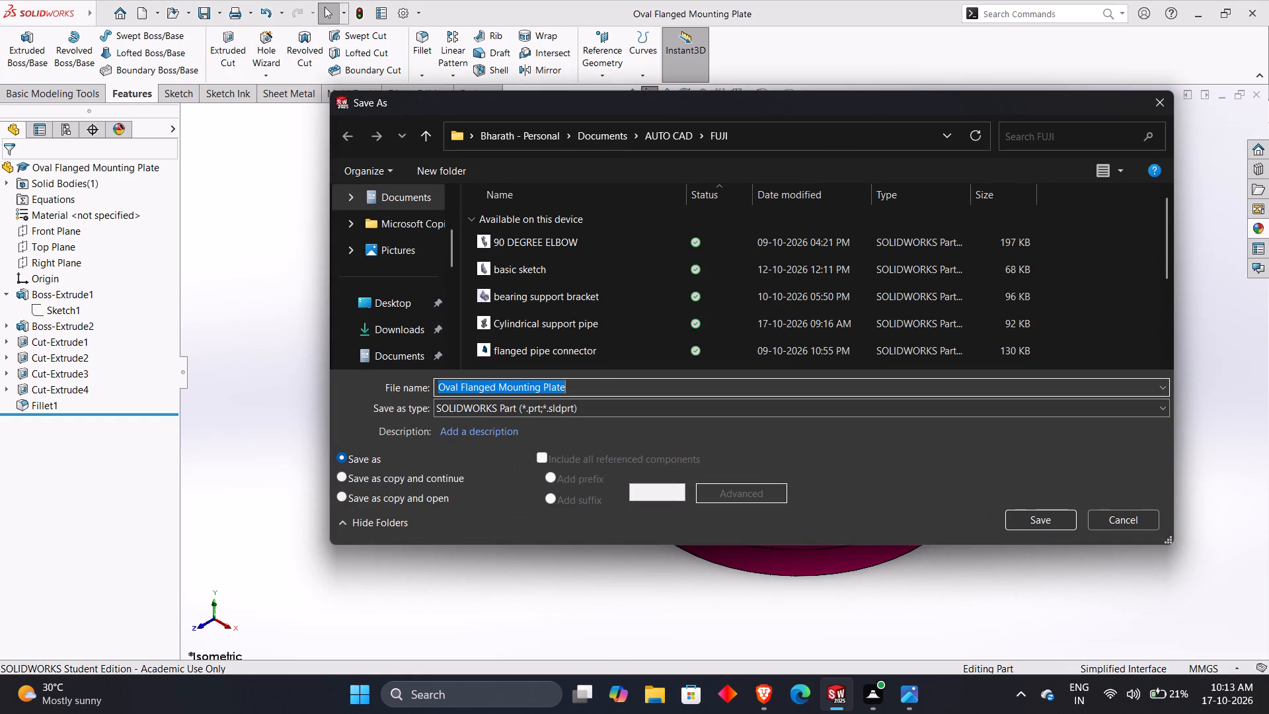
click(667, 409)
click(598, 130)
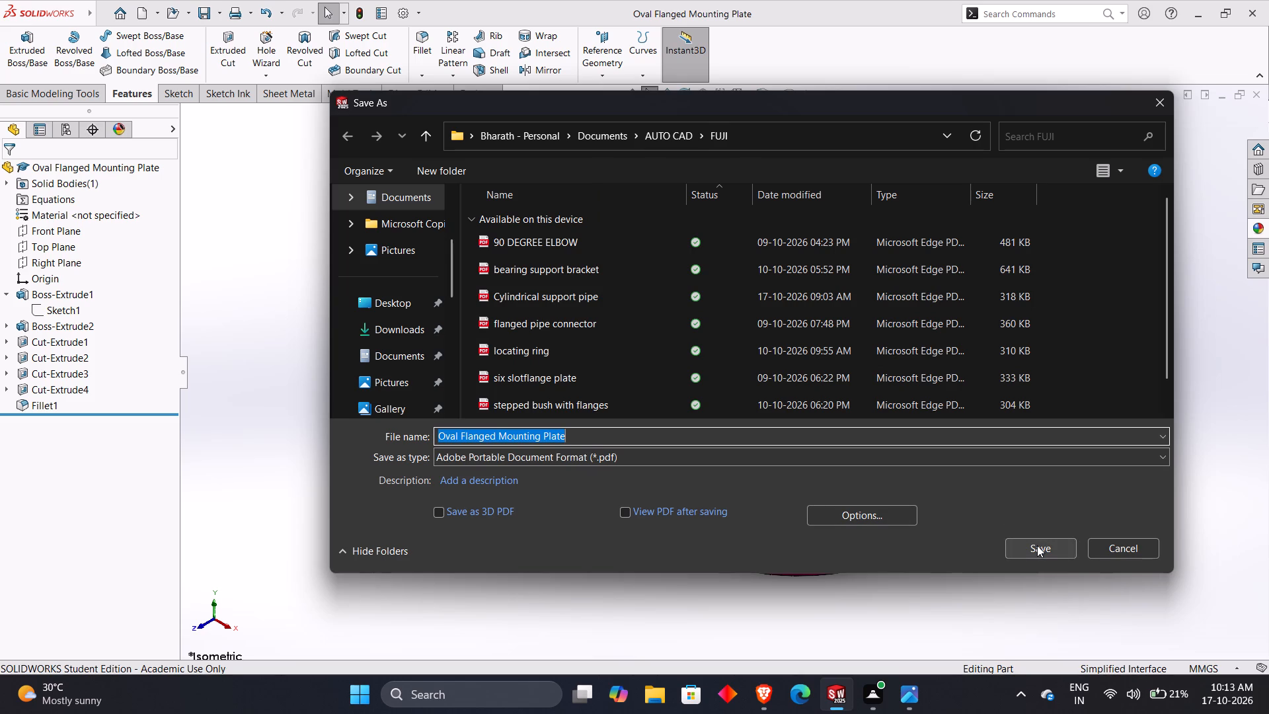
click(1037, 545)
click(933, 205)
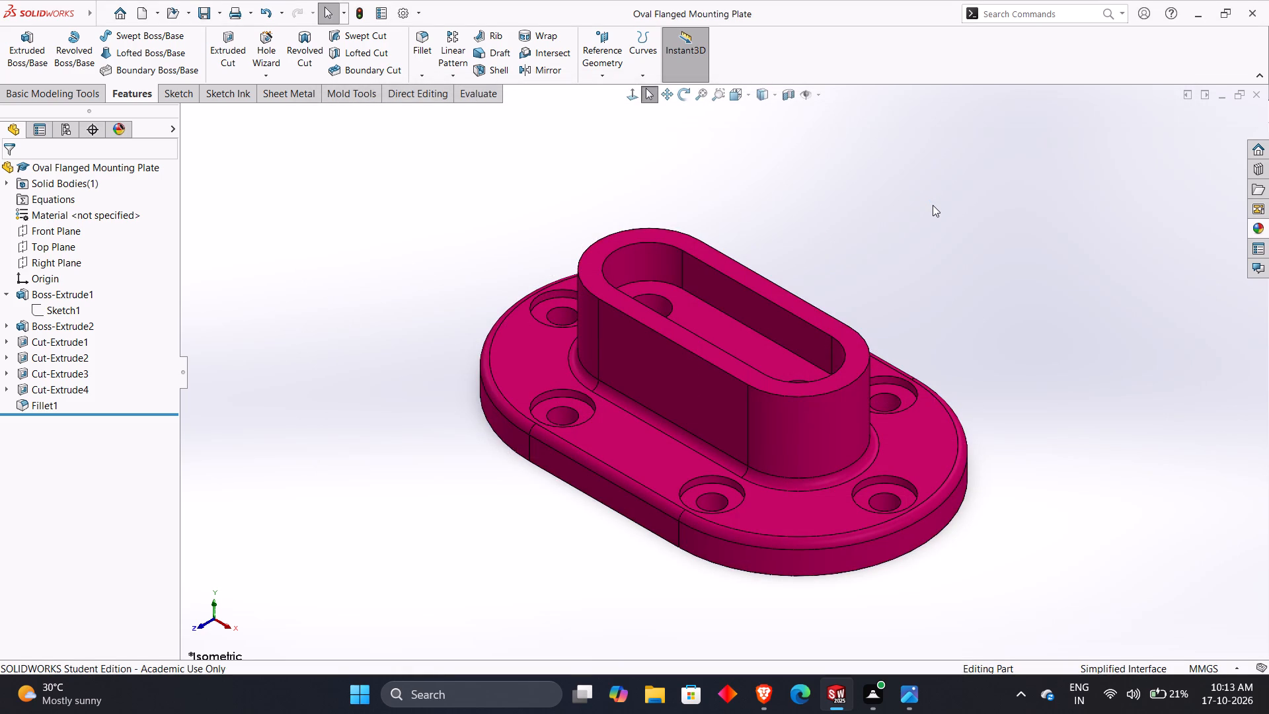
key(ctrl+s)
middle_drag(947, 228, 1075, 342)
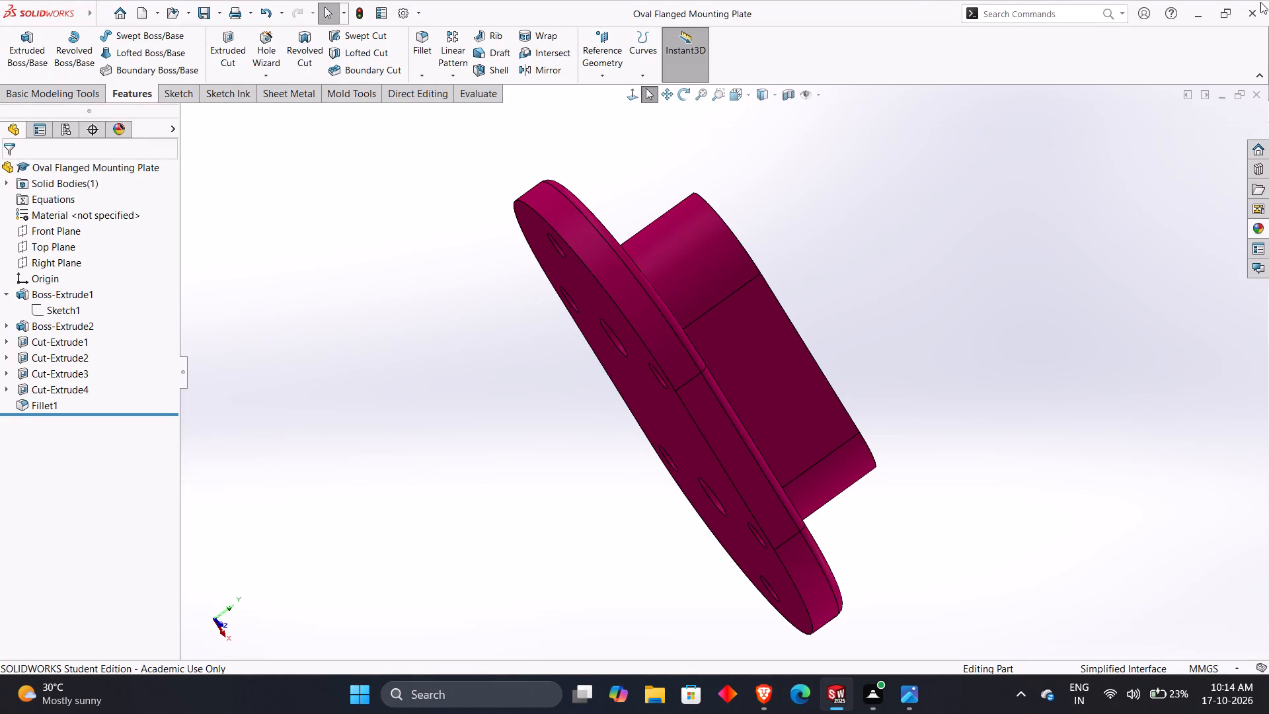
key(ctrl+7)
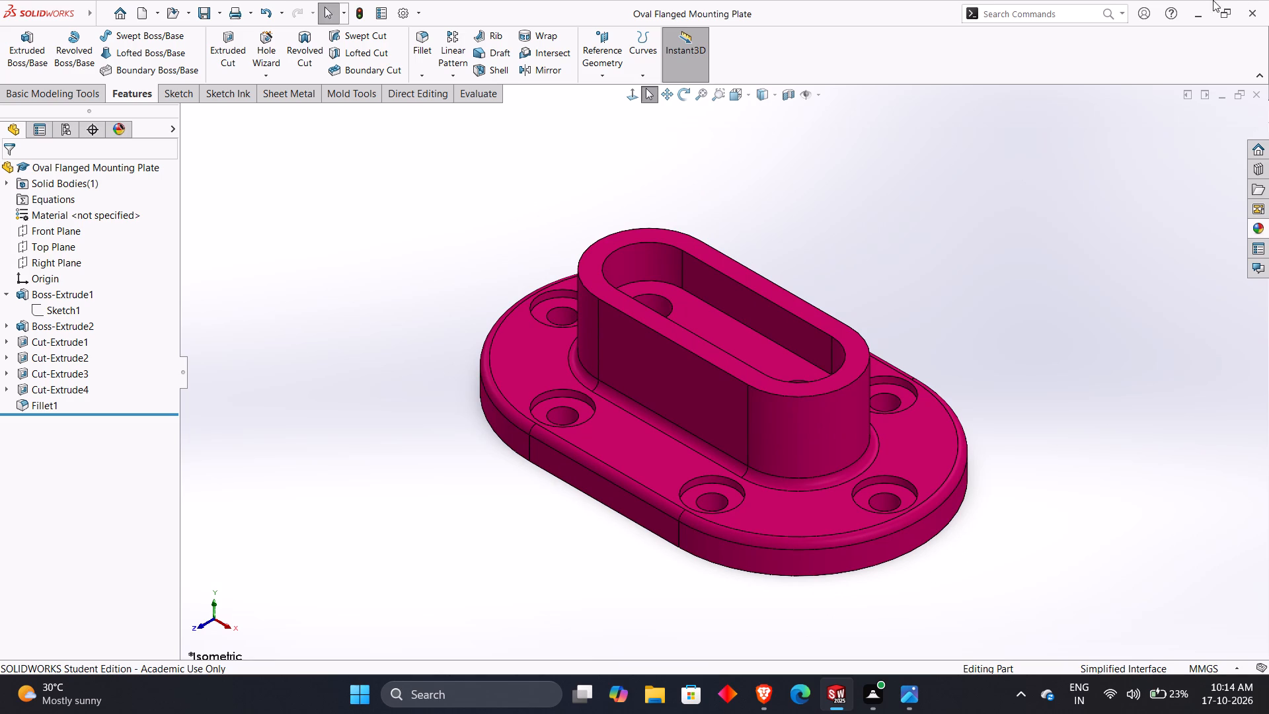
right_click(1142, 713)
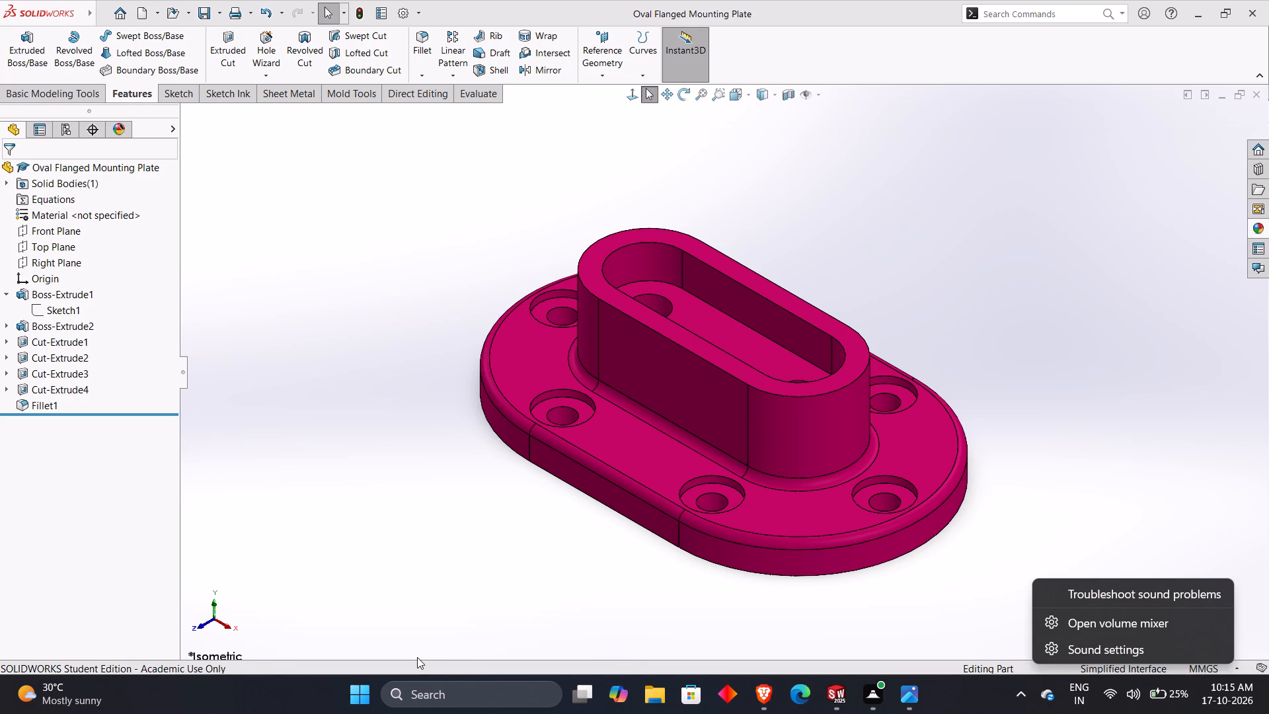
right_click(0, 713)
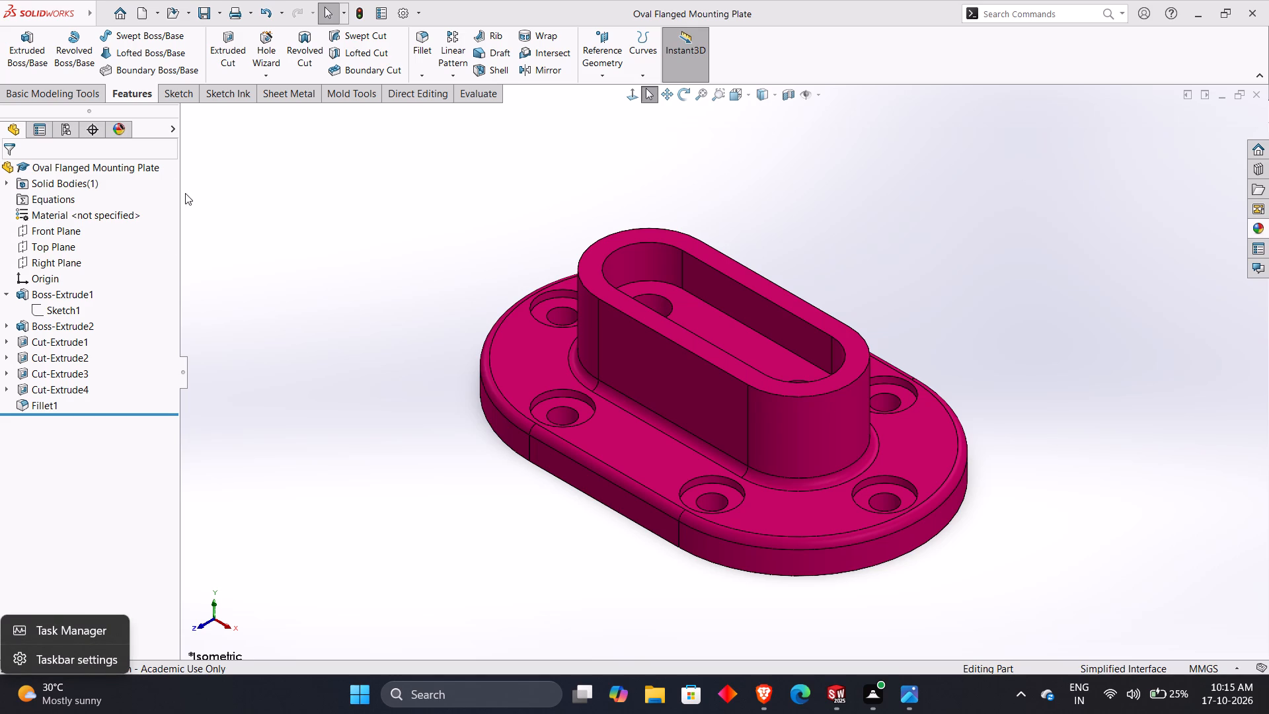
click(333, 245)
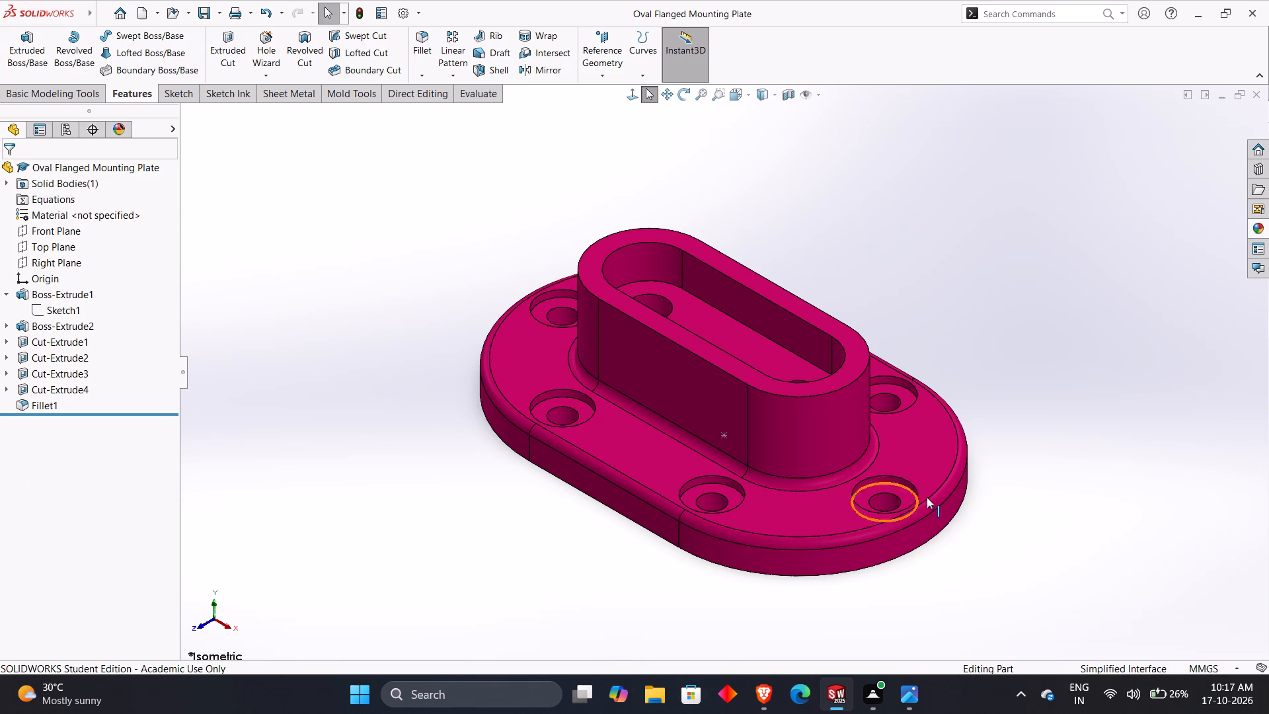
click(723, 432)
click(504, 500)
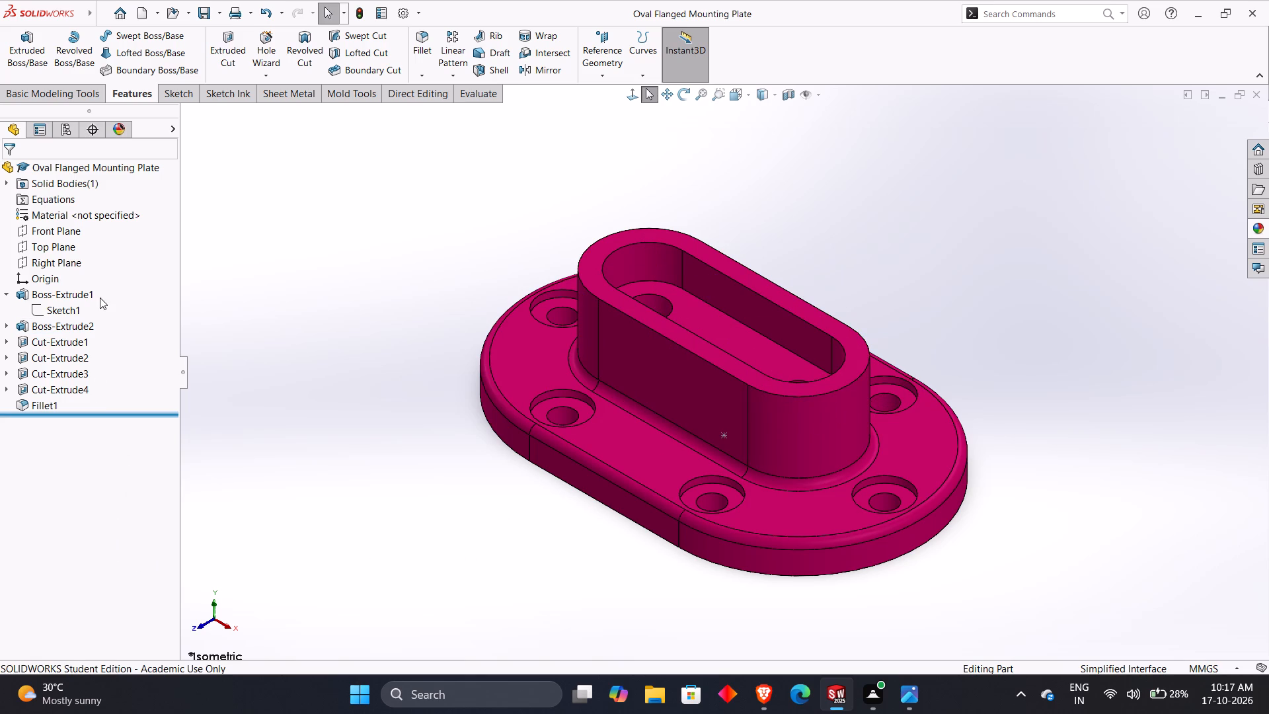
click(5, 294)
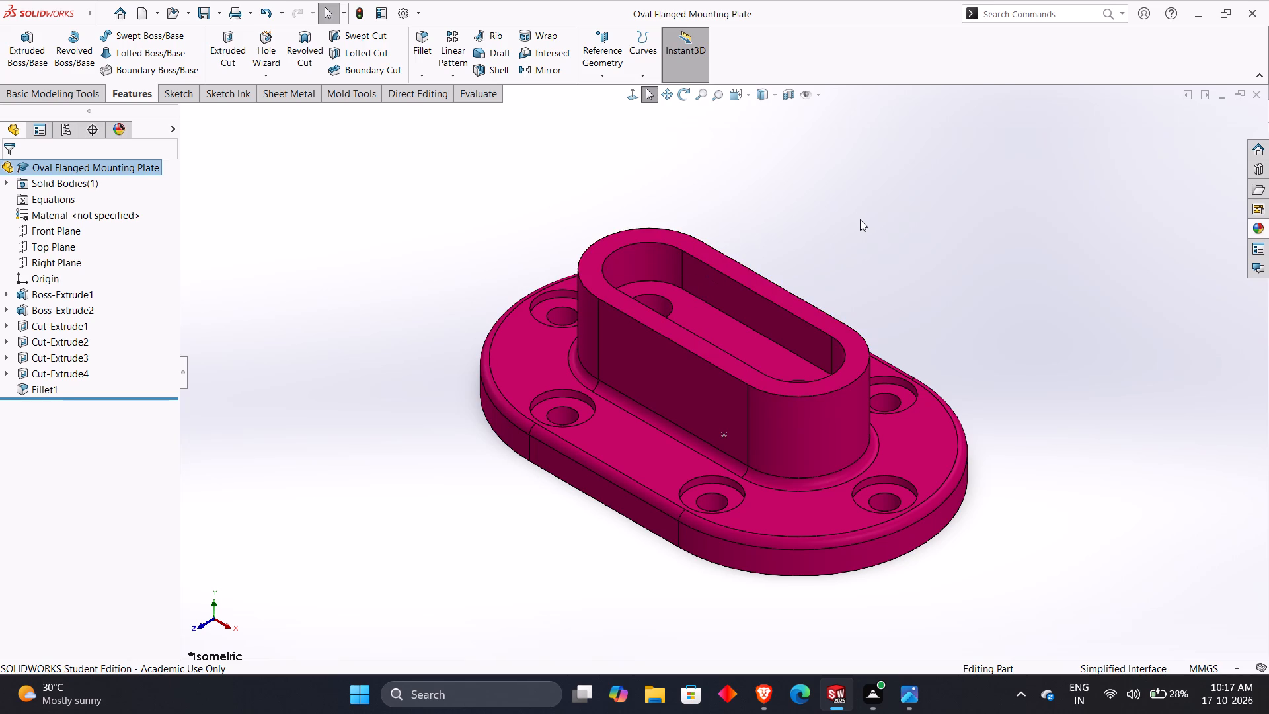
Examine the finished plate's raised boss, flange and underside holes from several angles, and select its flat bottom face.
middle_drag(860, 219, 872, 172)
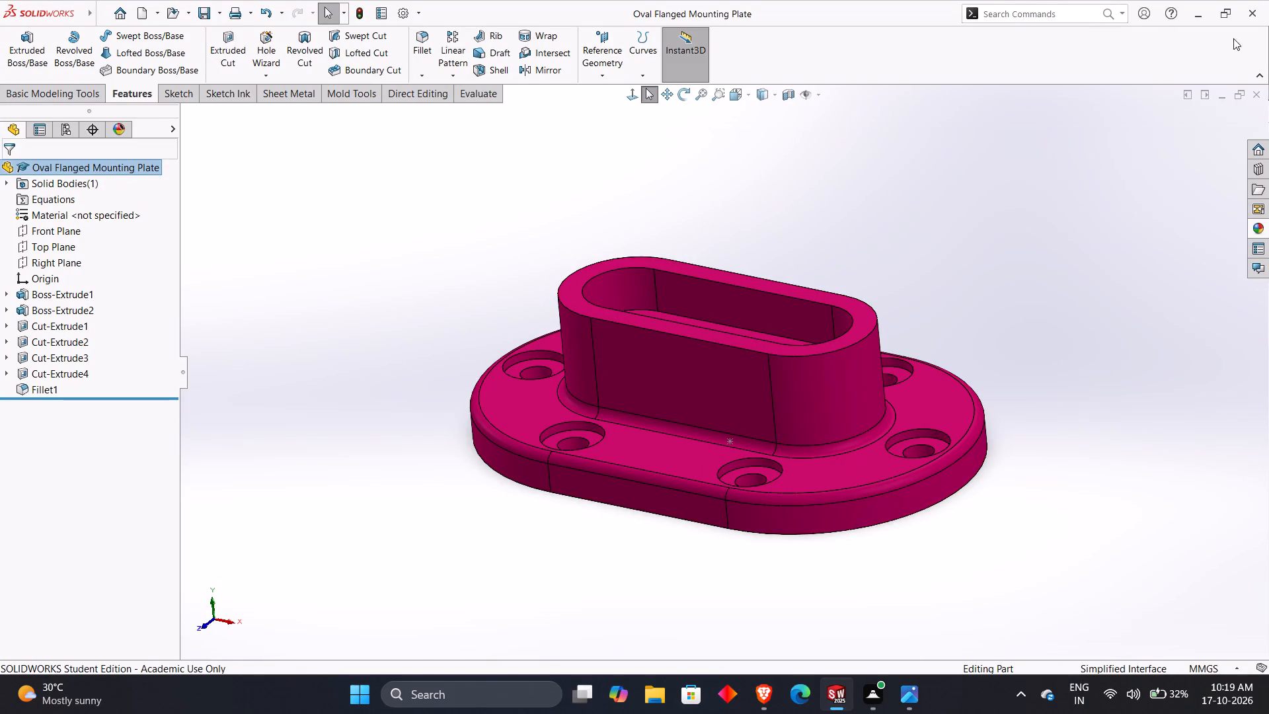
middle_click(950, 184)
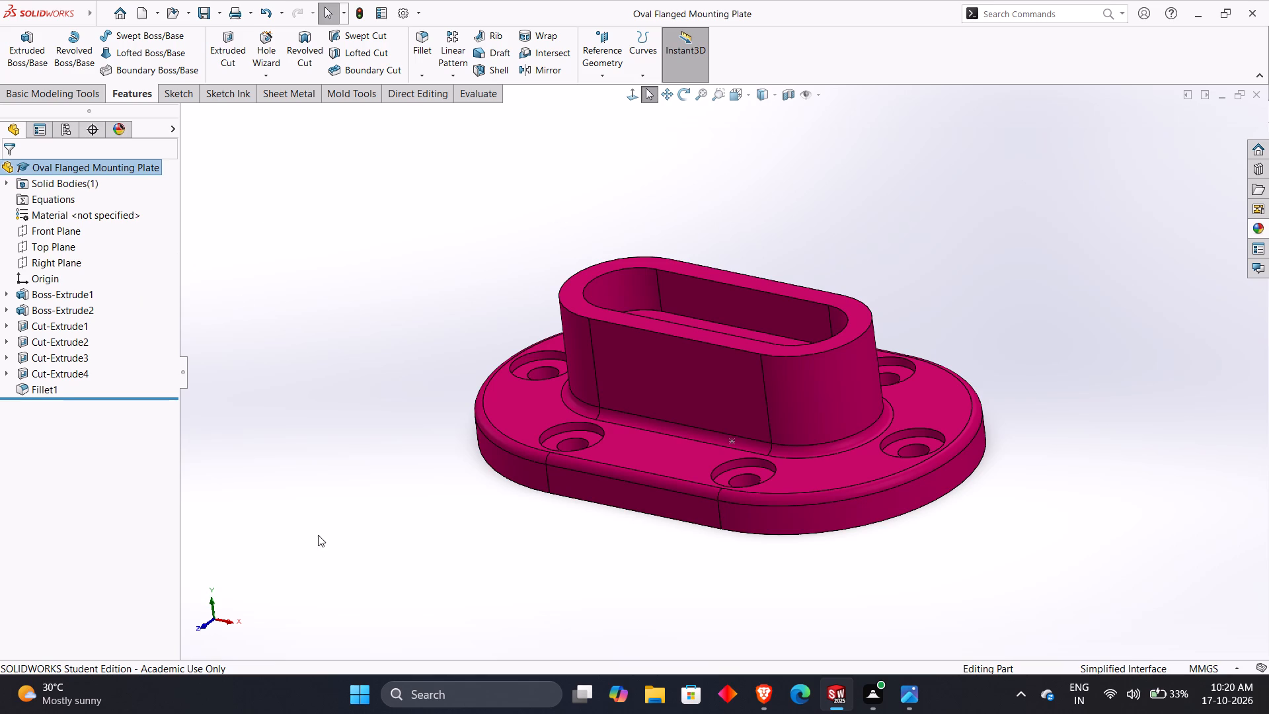
middle_drag(381, 465, 270, 520)
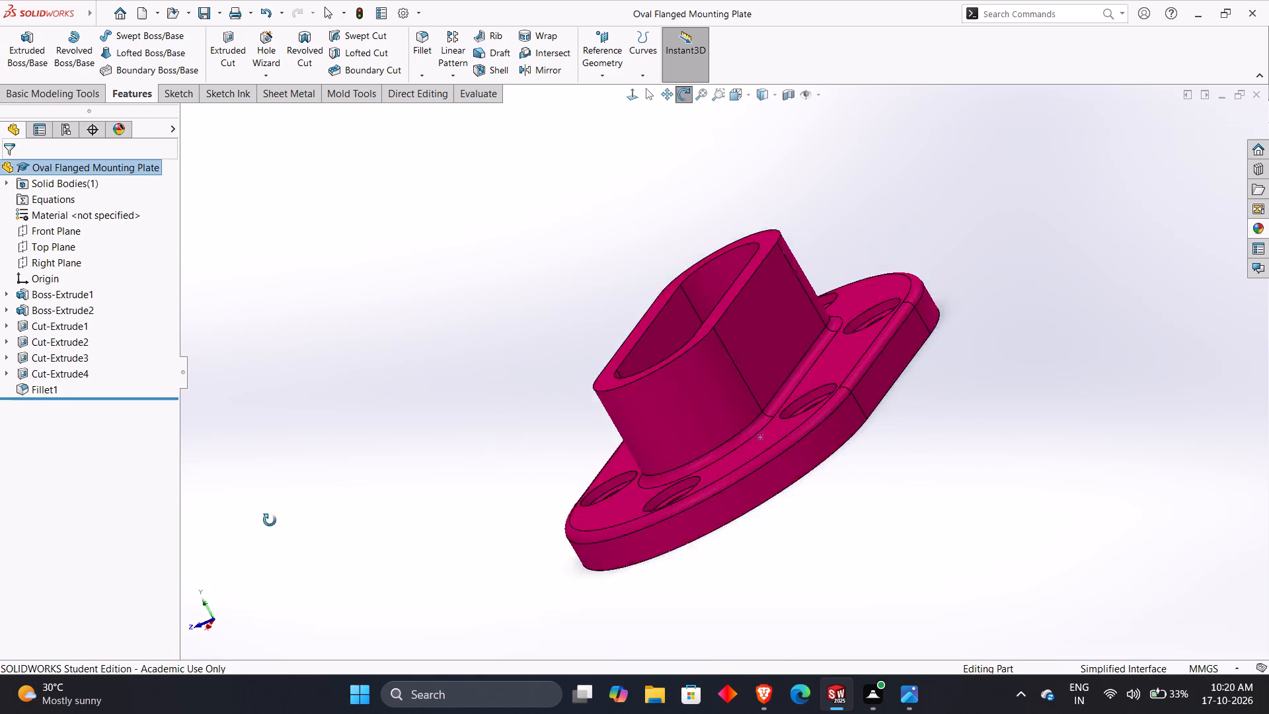
middle_drag(270, 520, 344, 342)
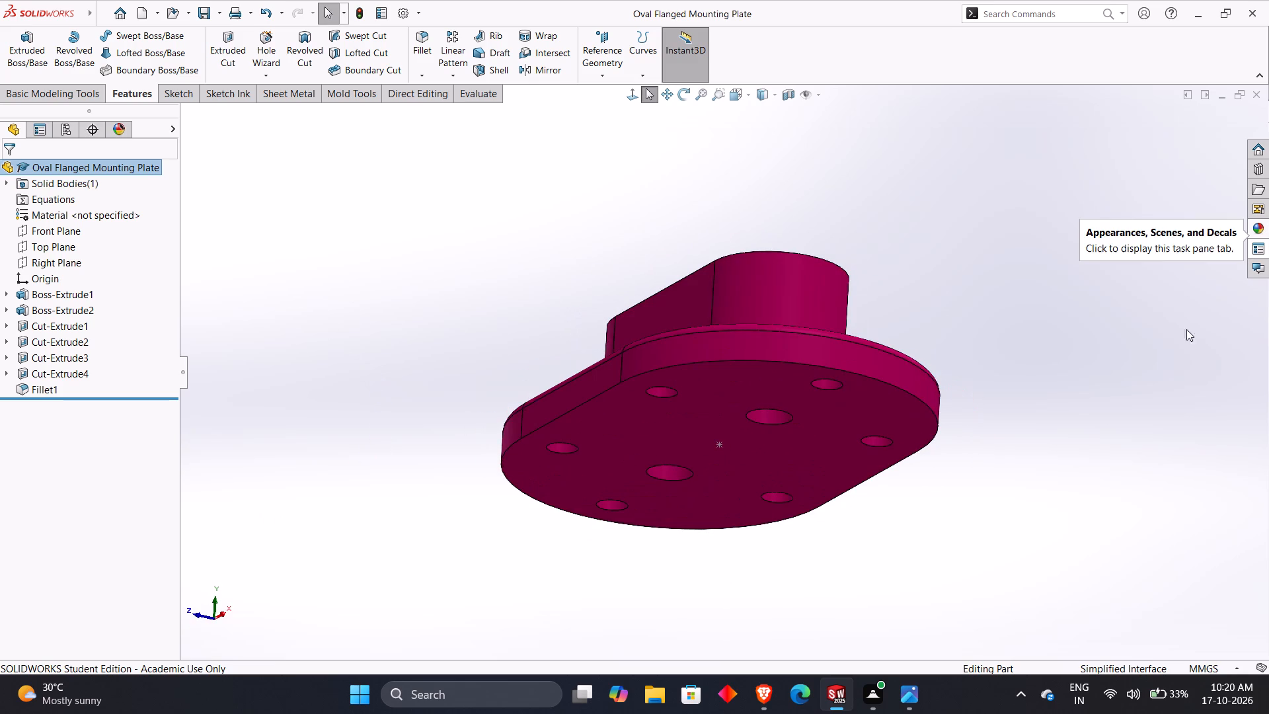
middle_drag(751, 527, 685, 624)
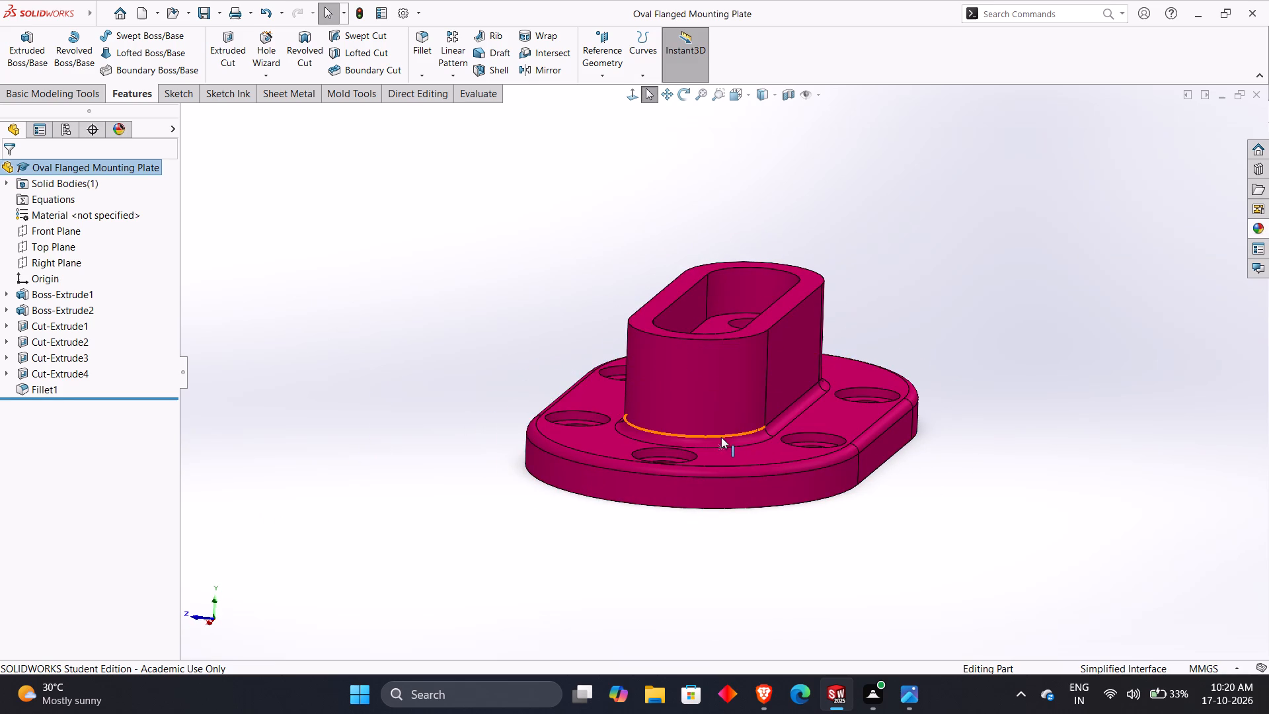
middle_drag(721, 437, 412, 580)
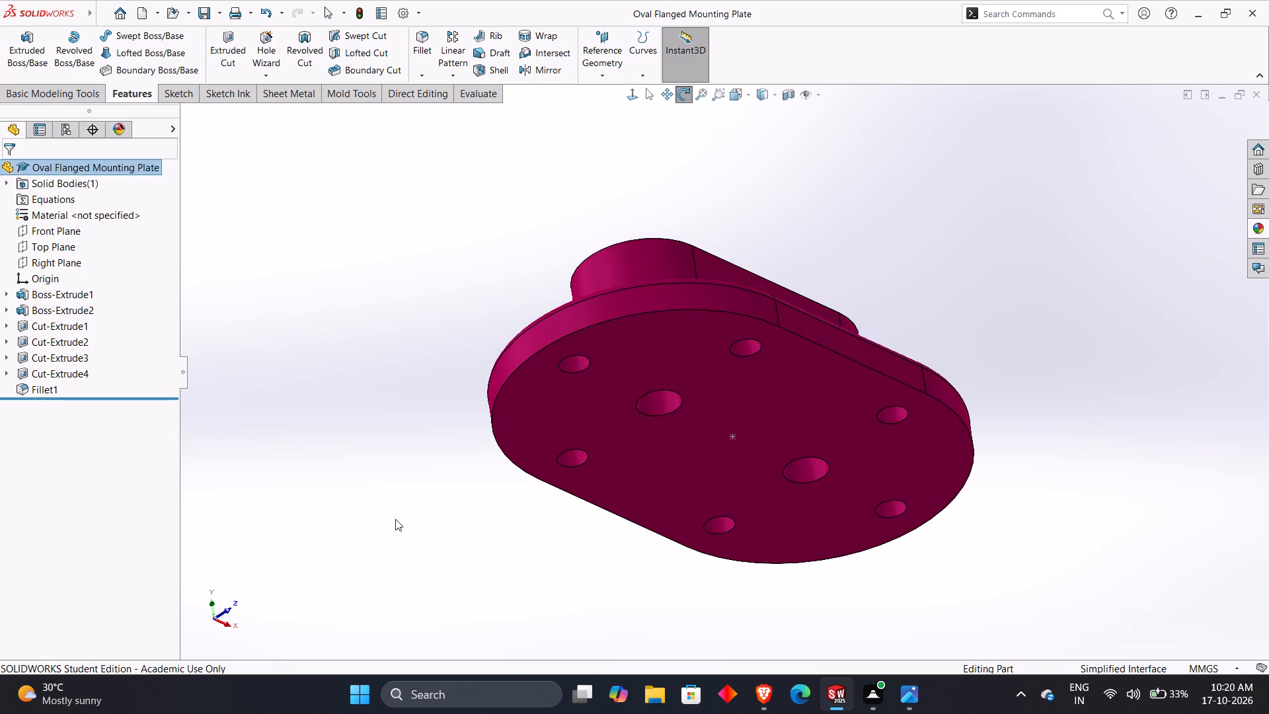
middle_drag(395, 518, 378, 399)
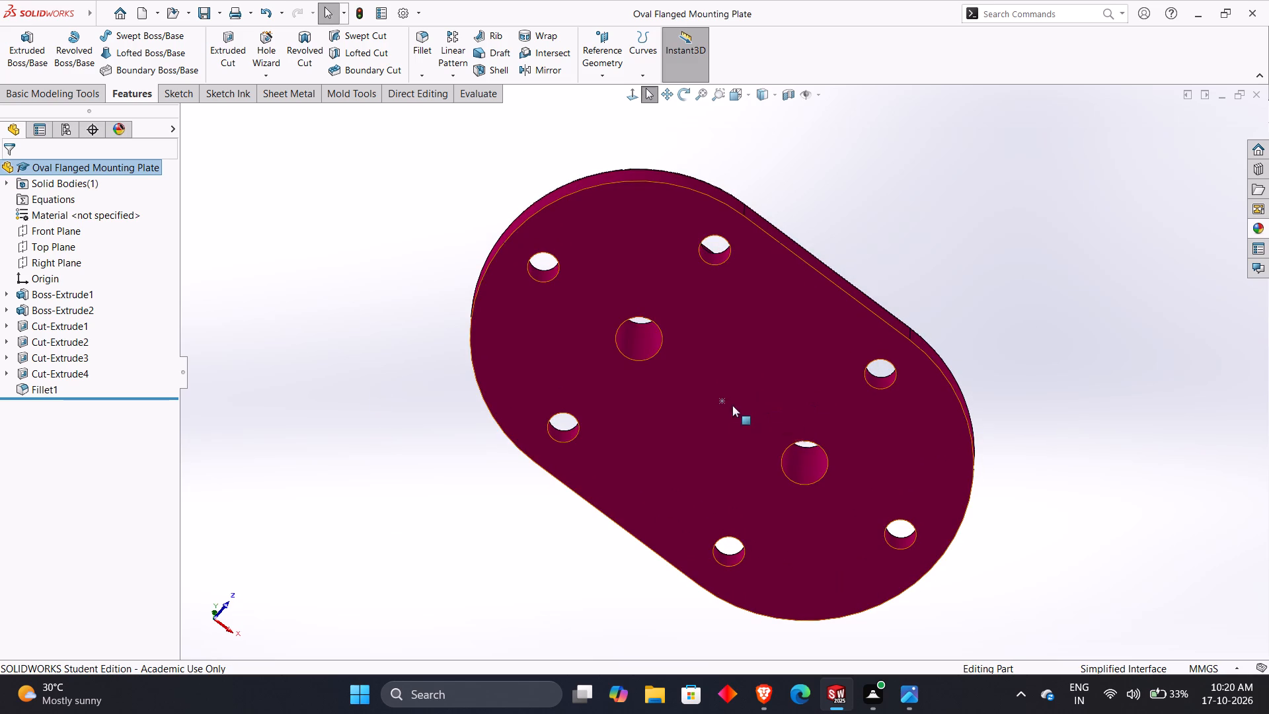
click(719, 402)
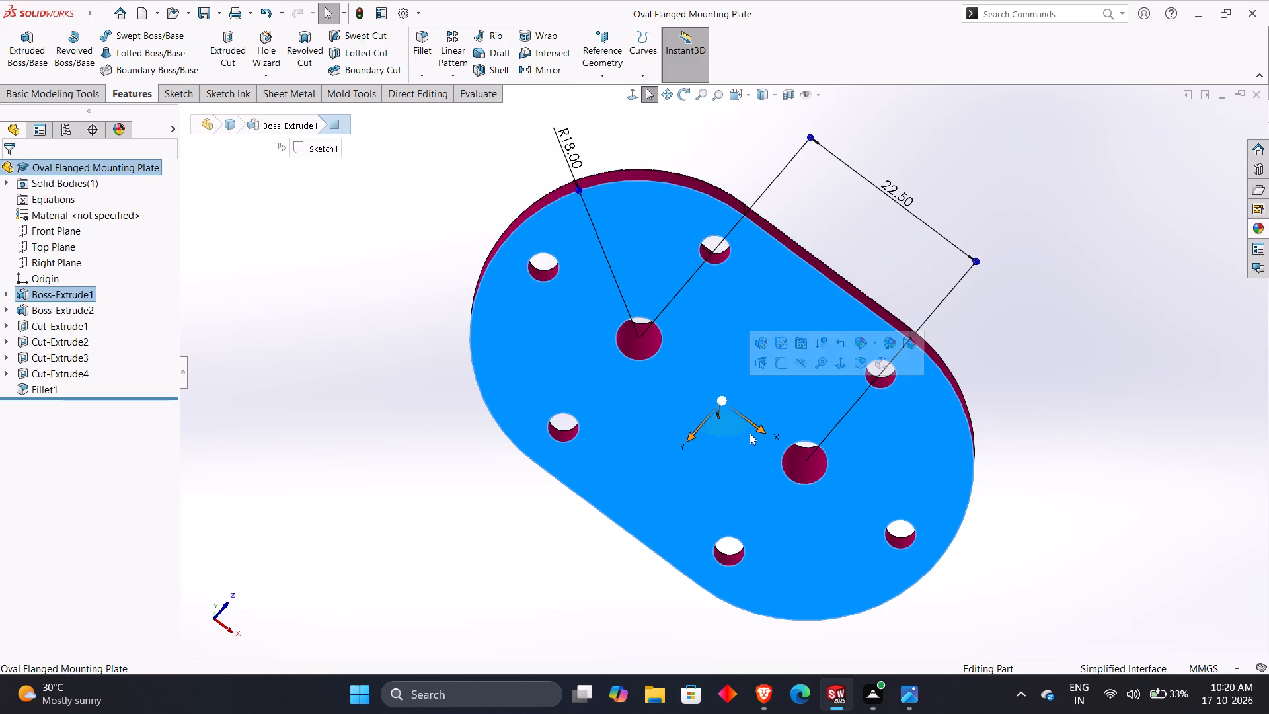
click(362, 646)
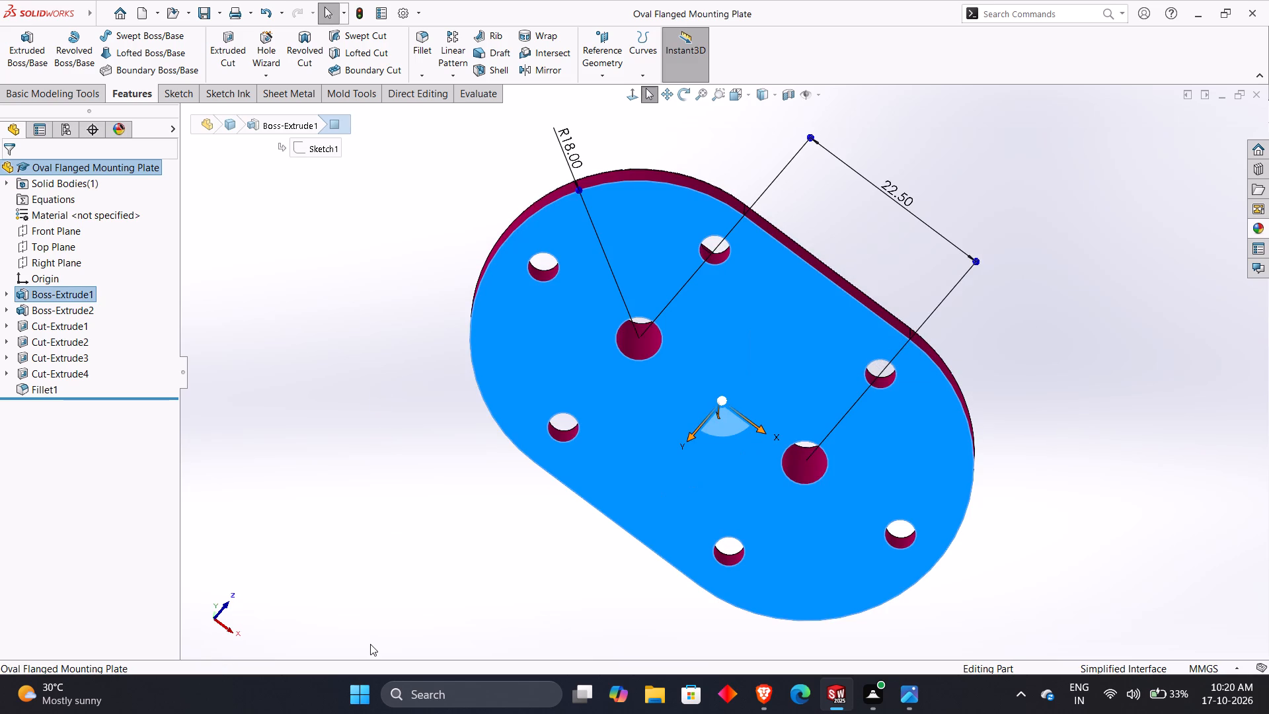
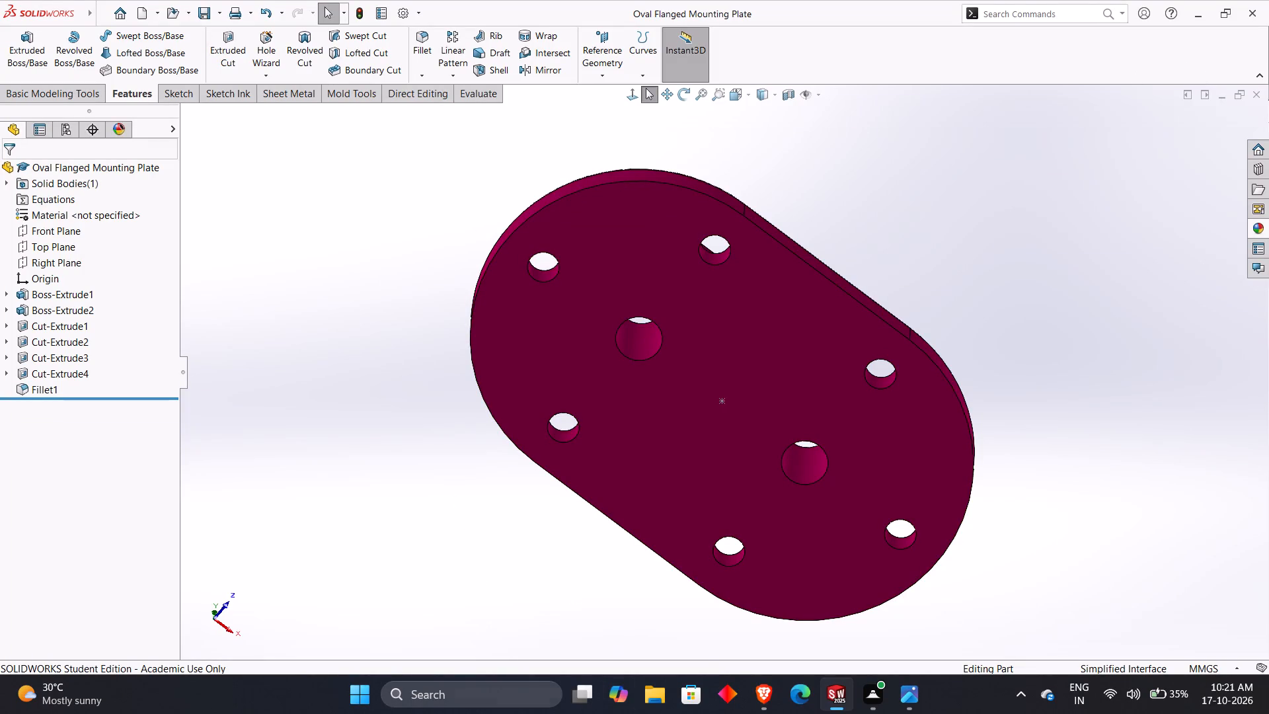
Examine the finished plate's raised boss, flange and underside holes from several angles, including the front and isometric views.
middle_drag(884, 157, 744, 567)
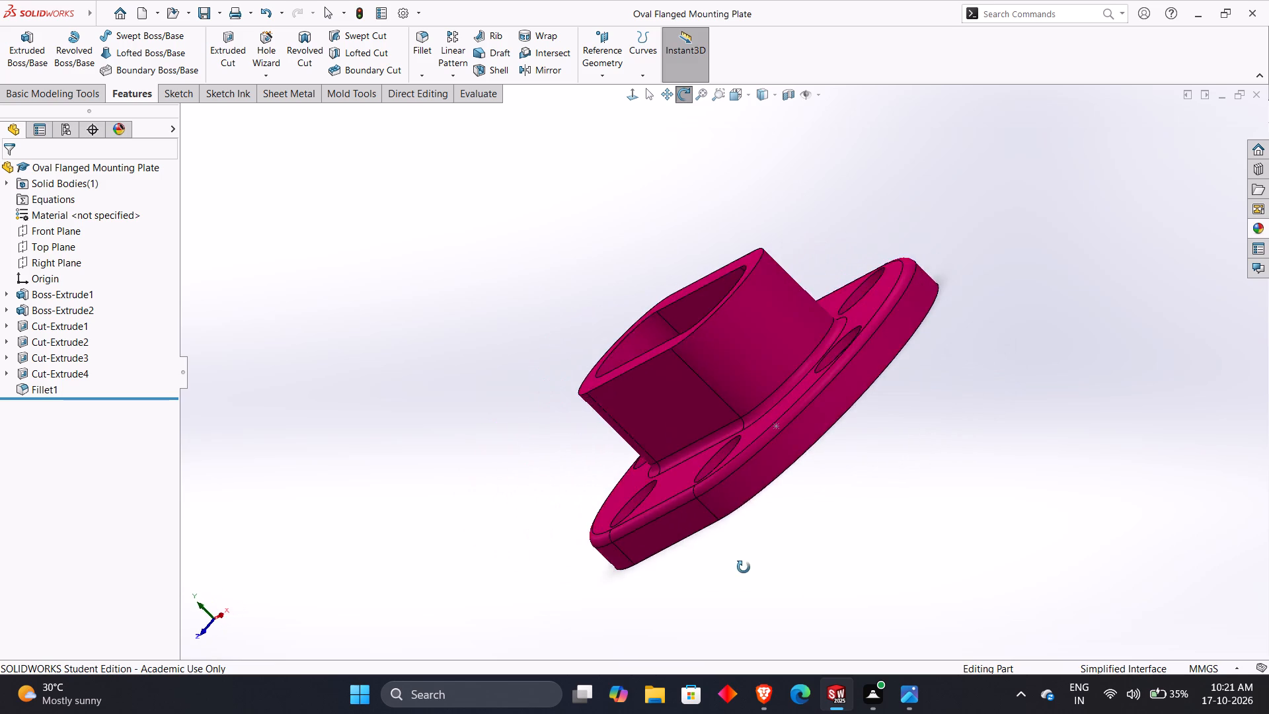
middle_drag(744, 567, 458, 713)
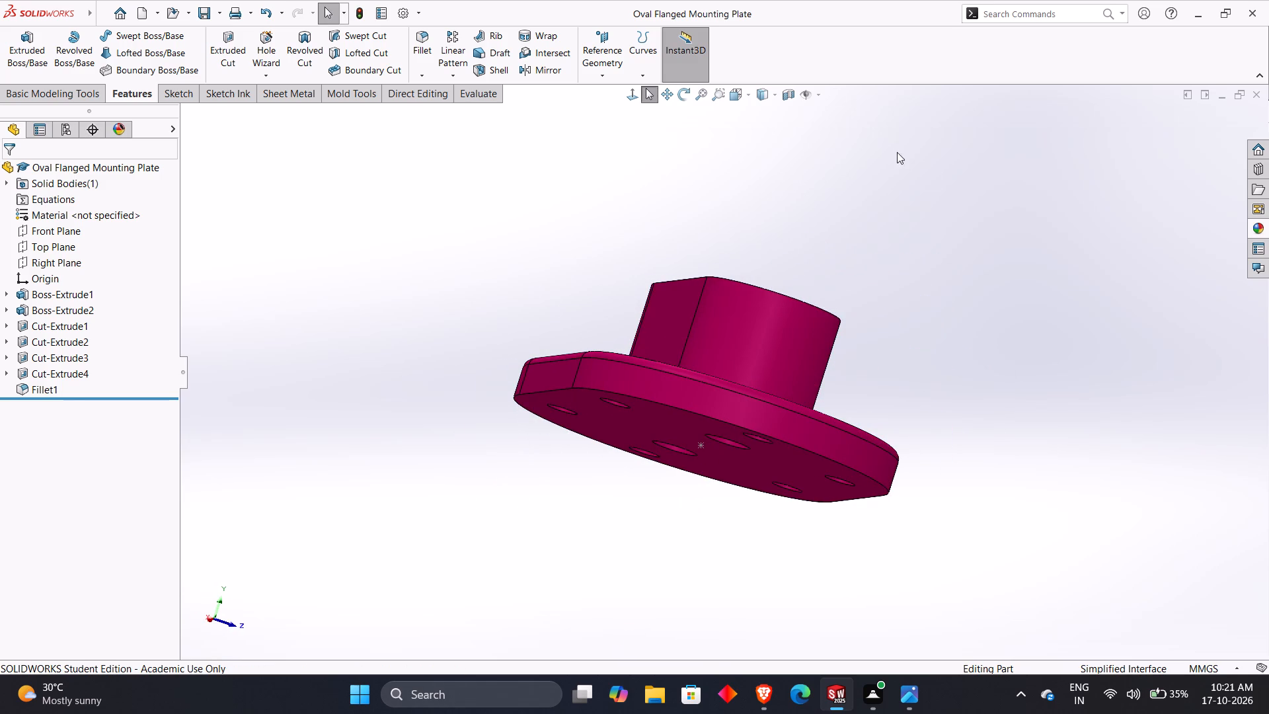
middle_drag(928, 181, 689, 488)
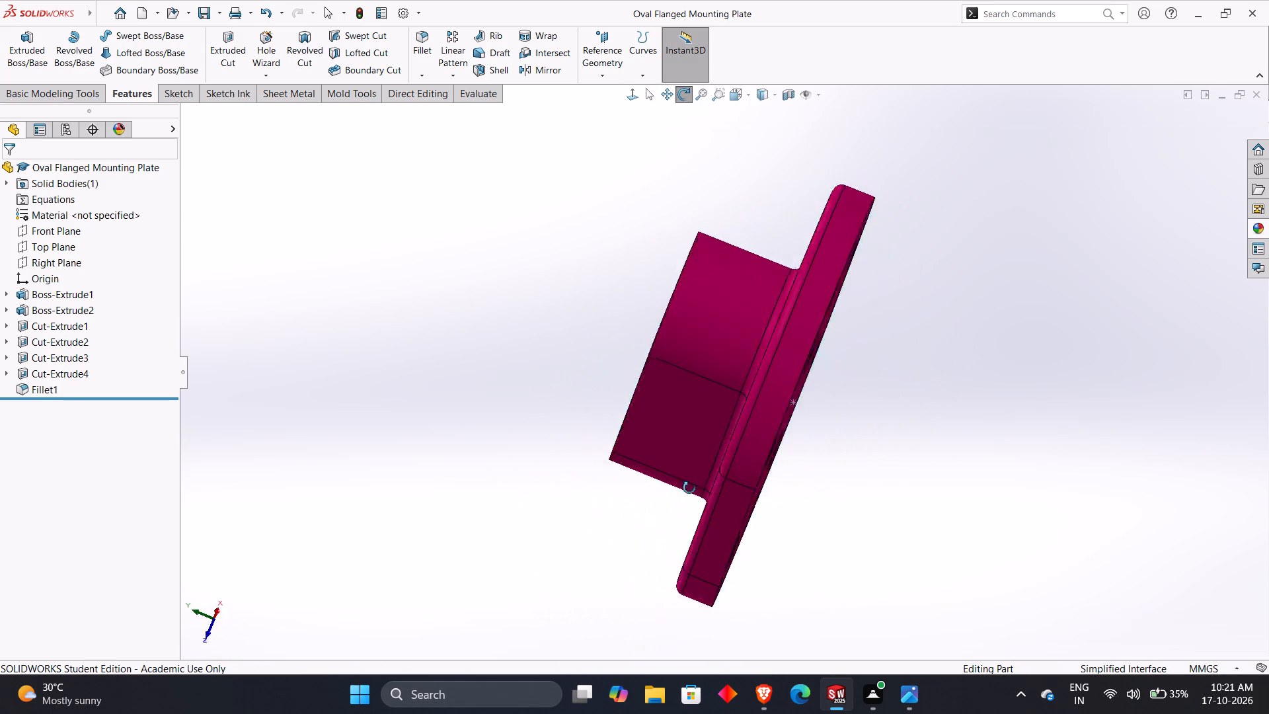
middle_drag(689, 488, 542, 713)
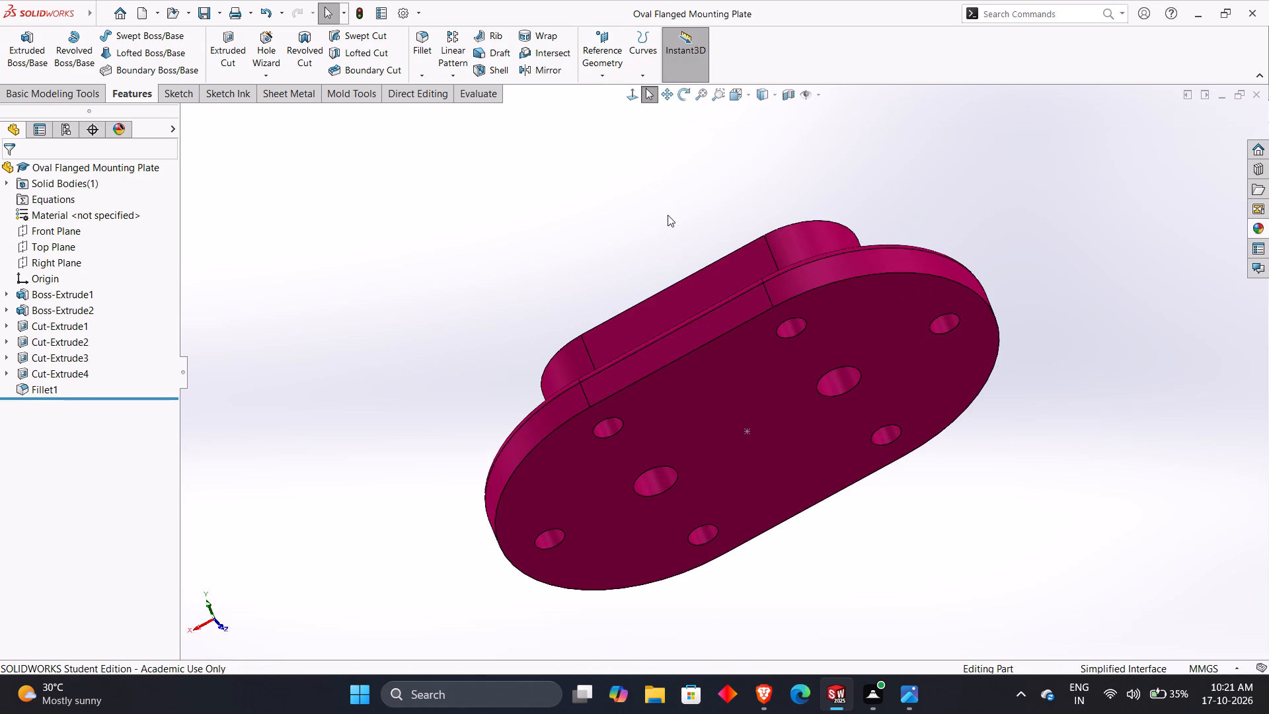
middle_drag(668, 215, 985, 245)
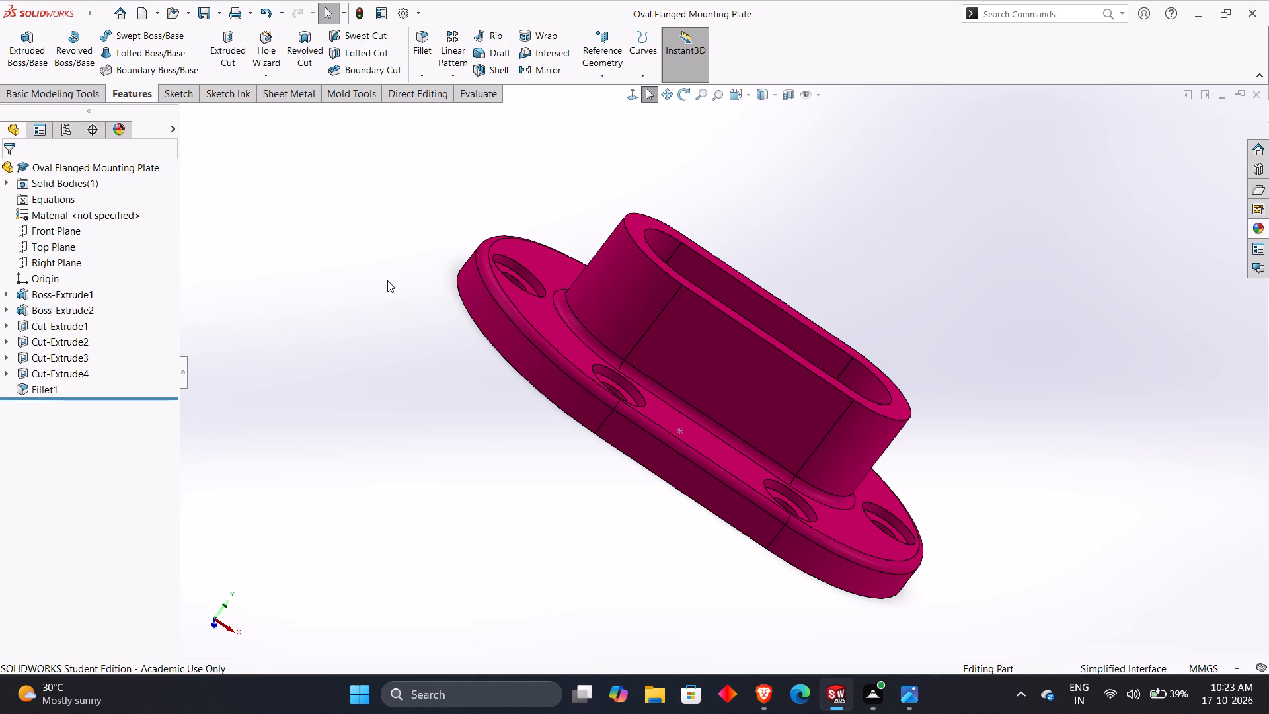
key(ctrl+1)
key(ctrl+7)
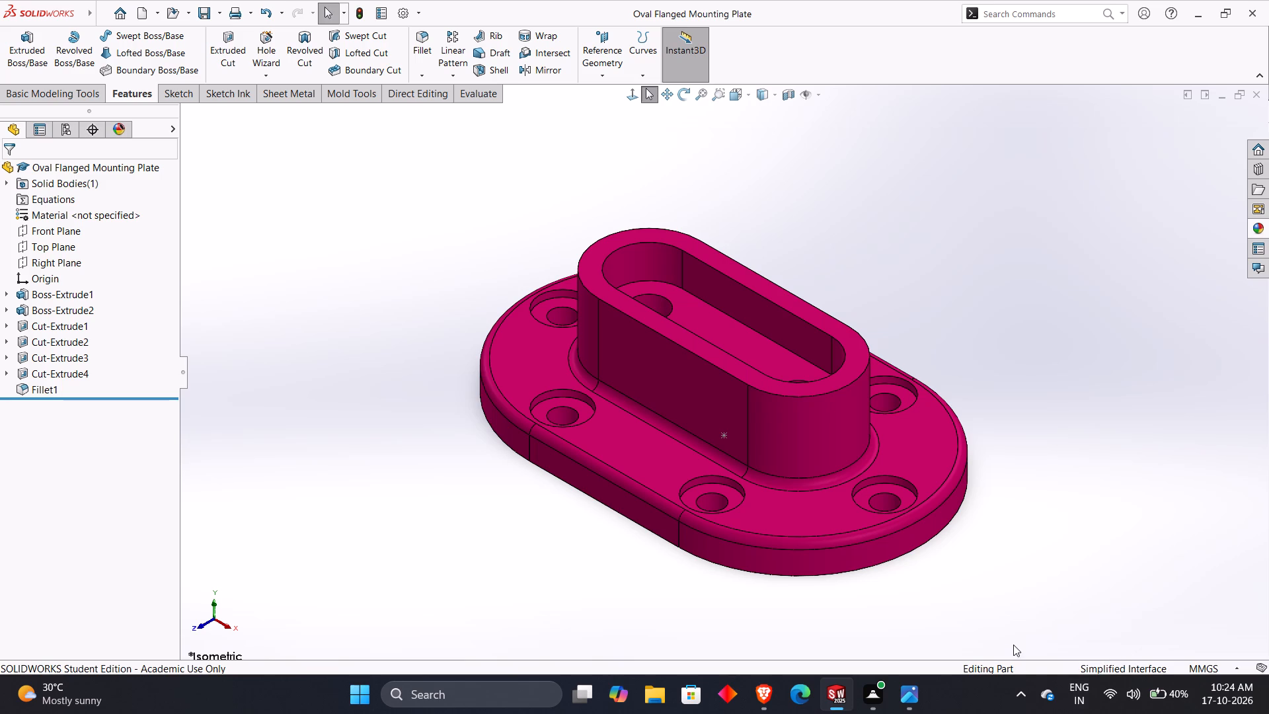
middle_drag(1013, 639, 1040, 633)
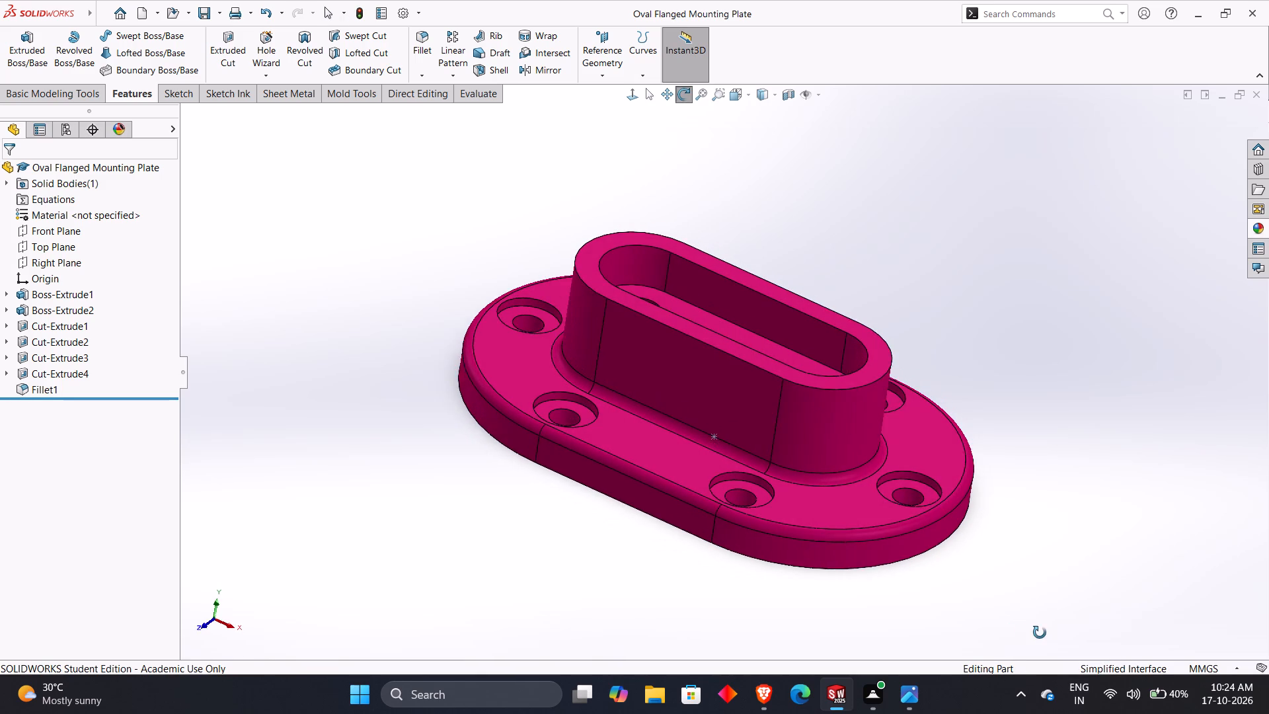
middle_drag(1040, 633, 1046, 639)
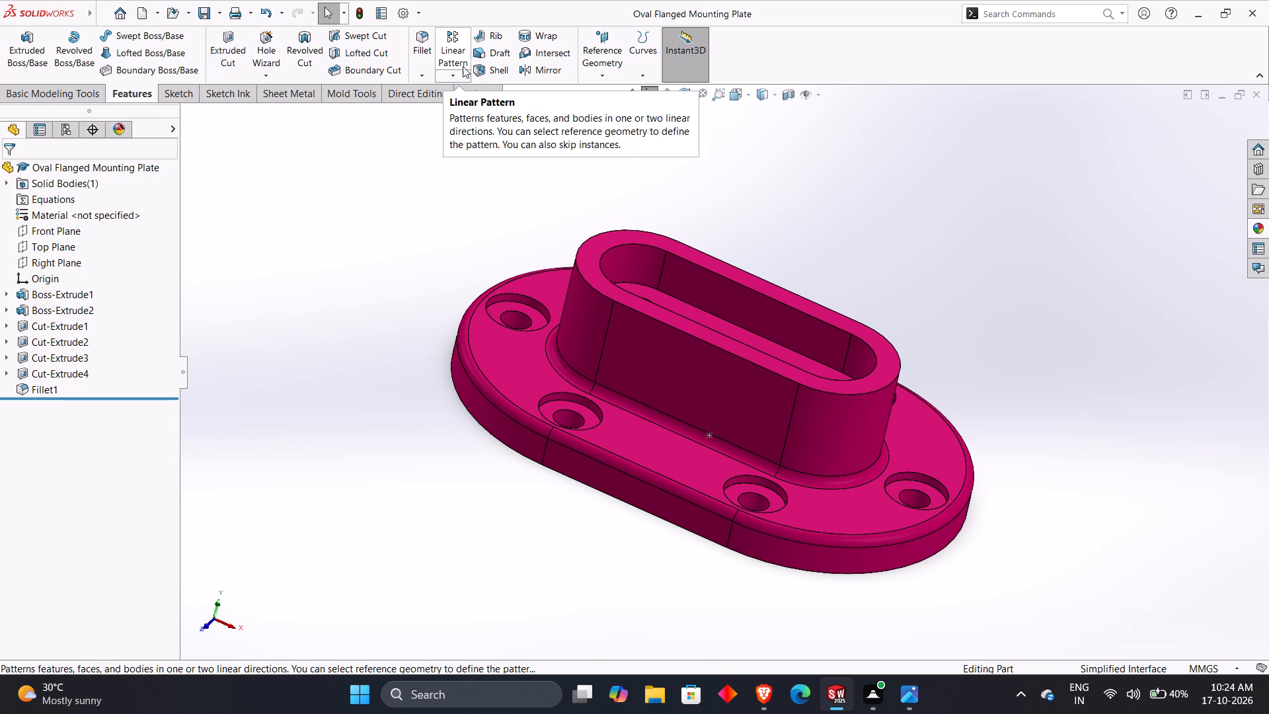
Disable the CommandManager in the SOLIDWORKS window.
drag(325, 43, 303, 36)
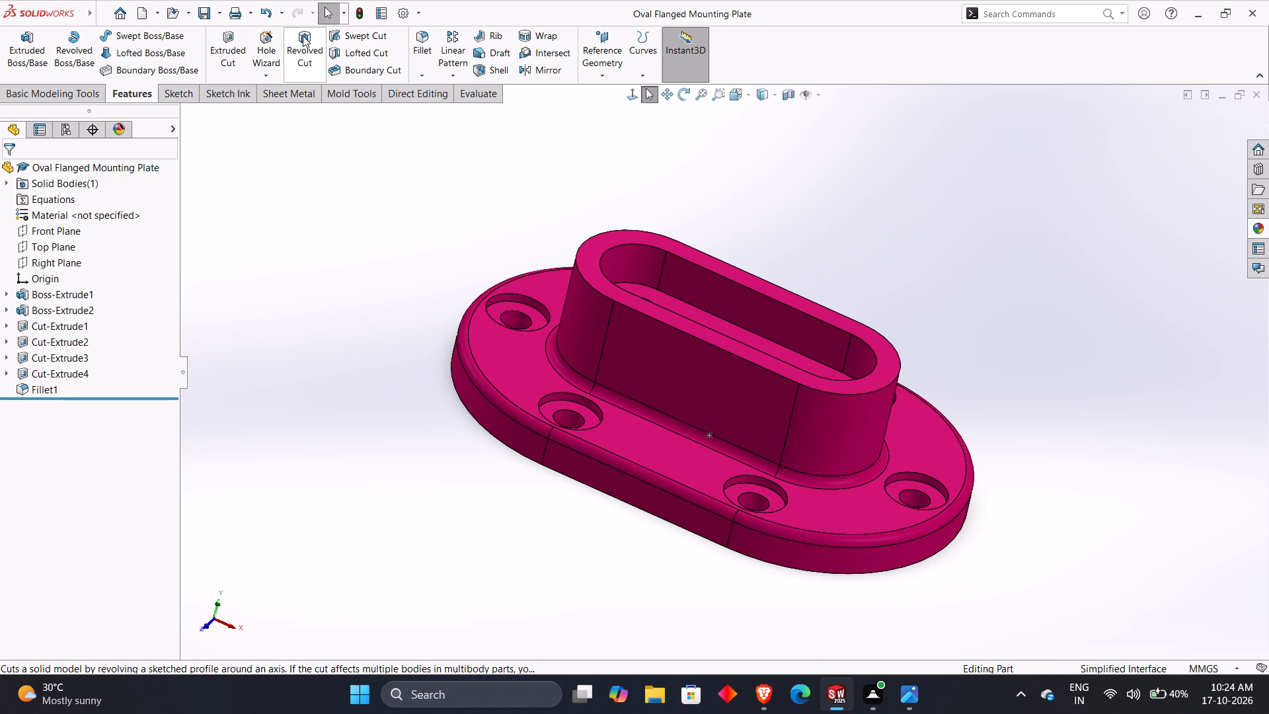
drag(303, 36, 280, 30)
drag(280, 30, 279, 30)
drag(279, 30, 401, 167)
right_drag(288, 44, 401, 167)
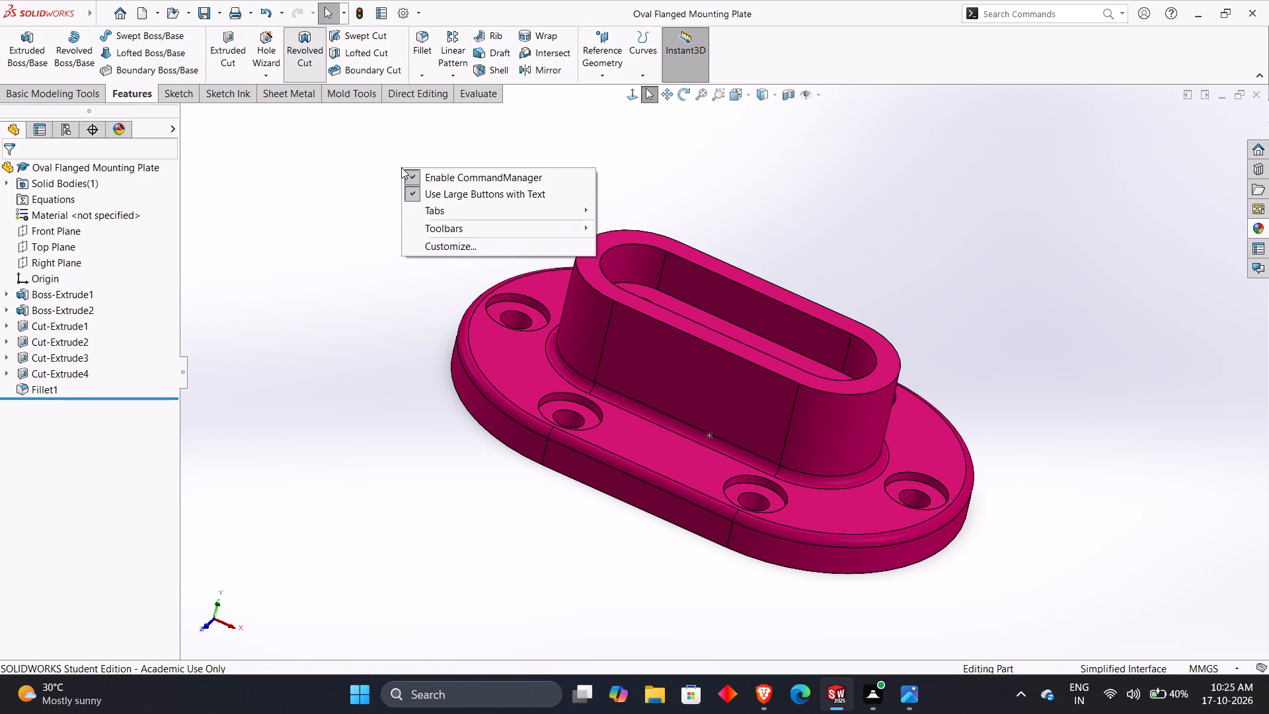
drag(401, 167, 410, 175)
right_drag(405, 168, 410, 175)
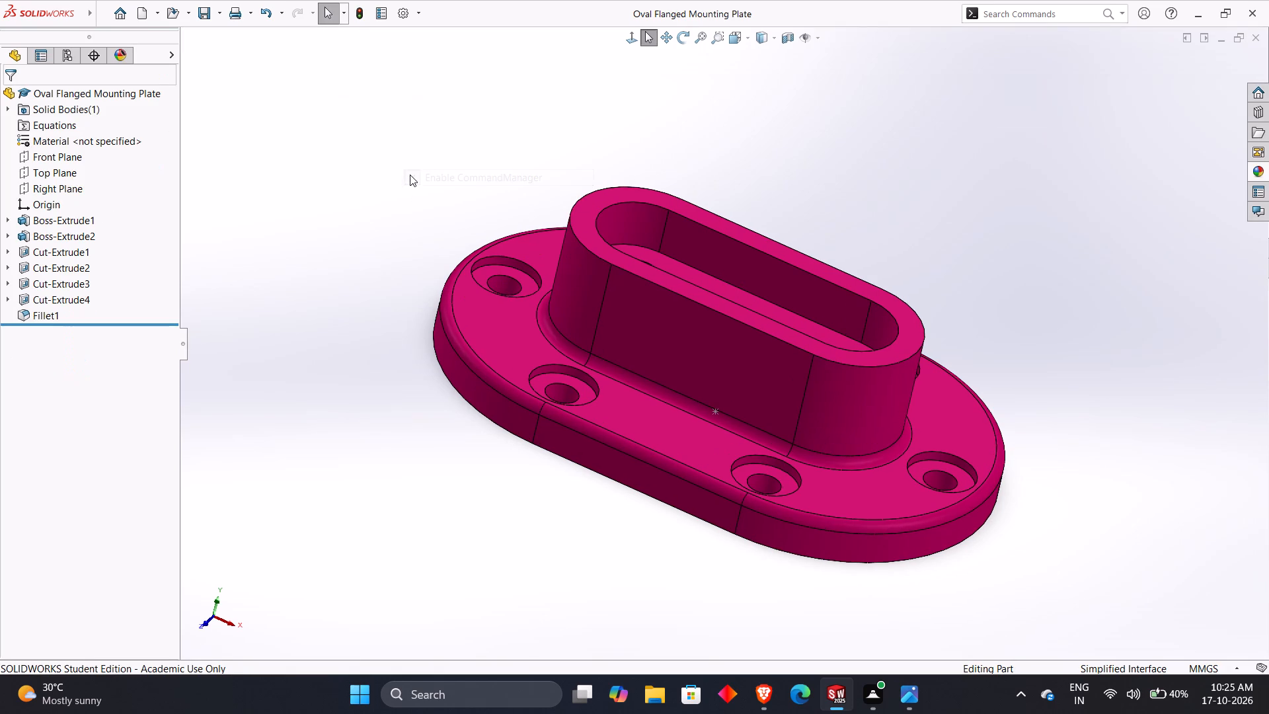
drag(410, 175, 406, 174)
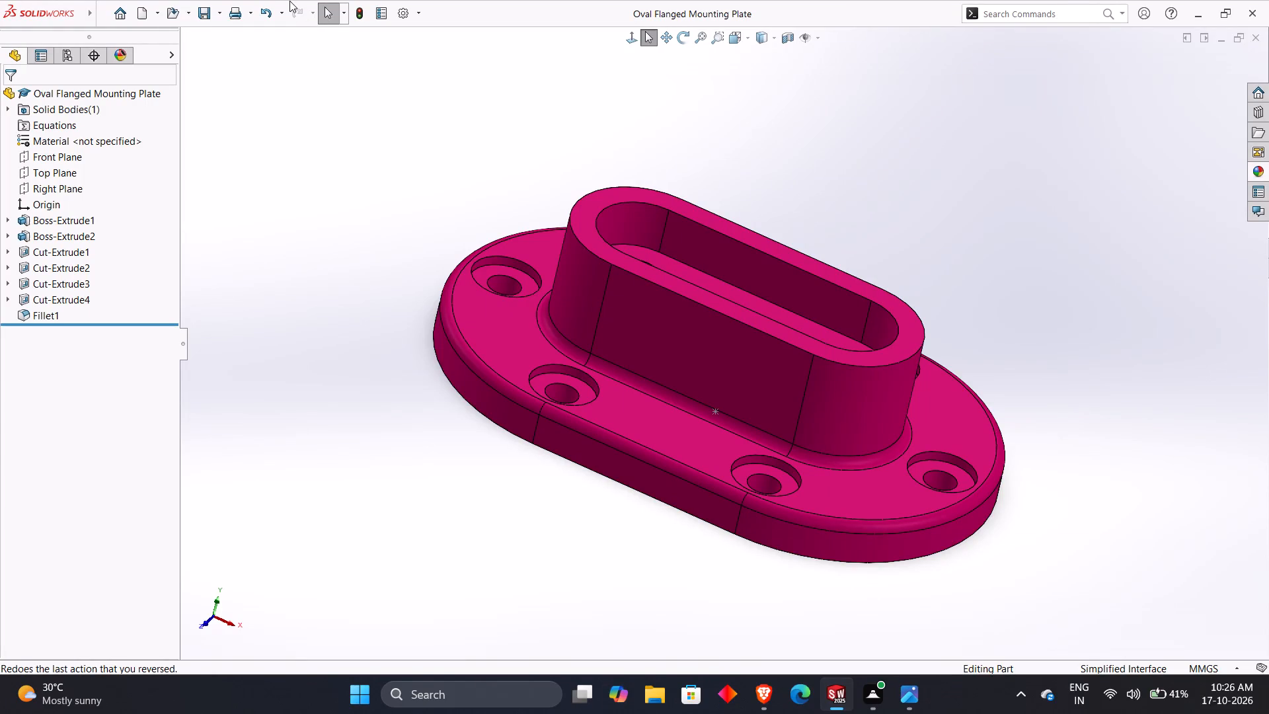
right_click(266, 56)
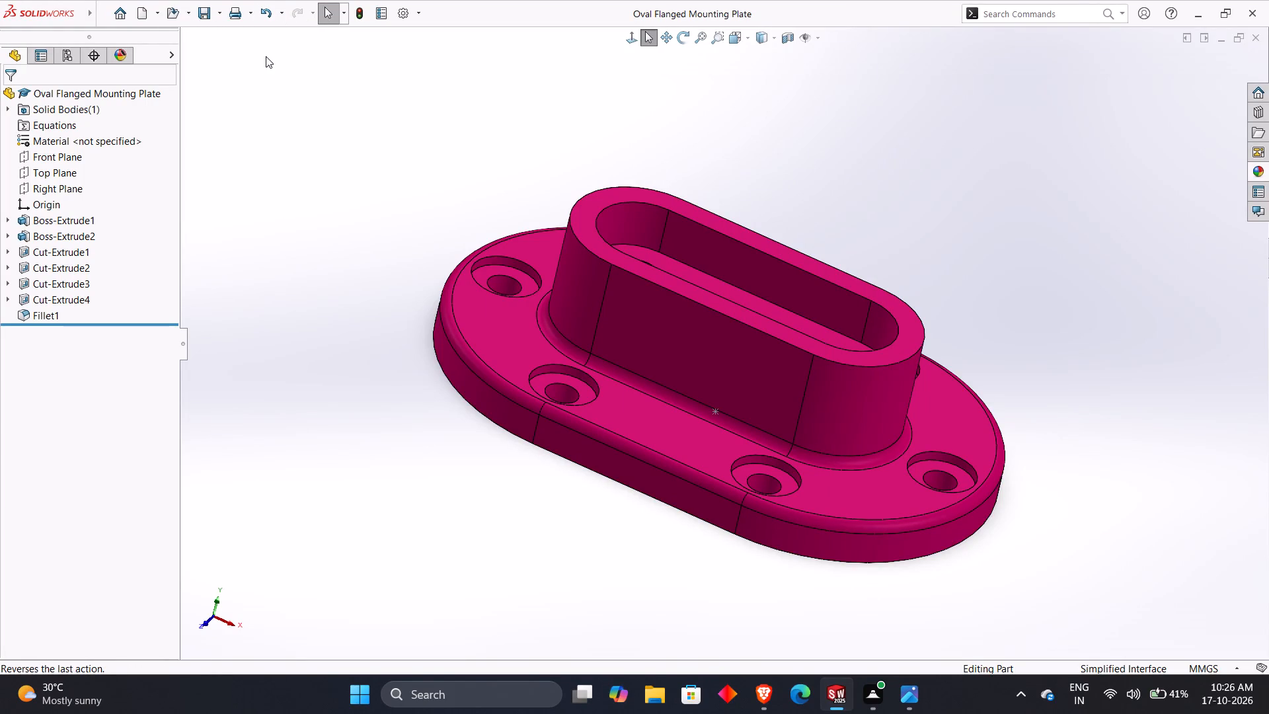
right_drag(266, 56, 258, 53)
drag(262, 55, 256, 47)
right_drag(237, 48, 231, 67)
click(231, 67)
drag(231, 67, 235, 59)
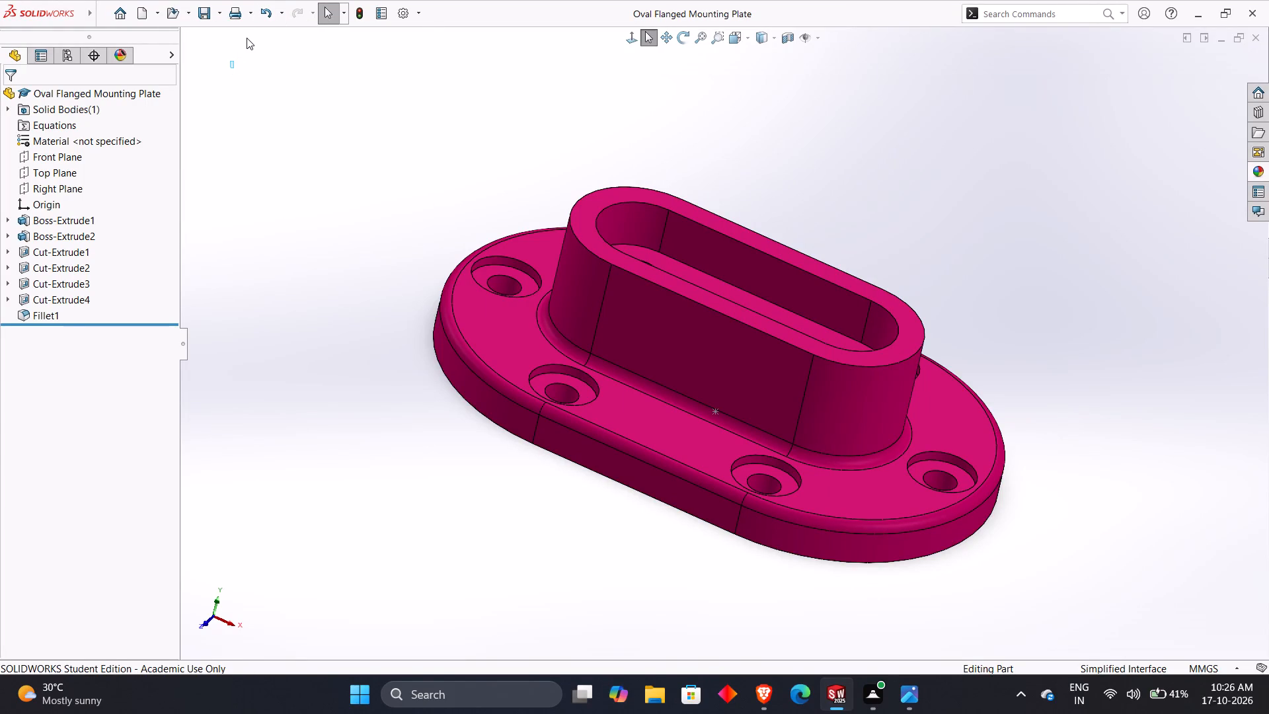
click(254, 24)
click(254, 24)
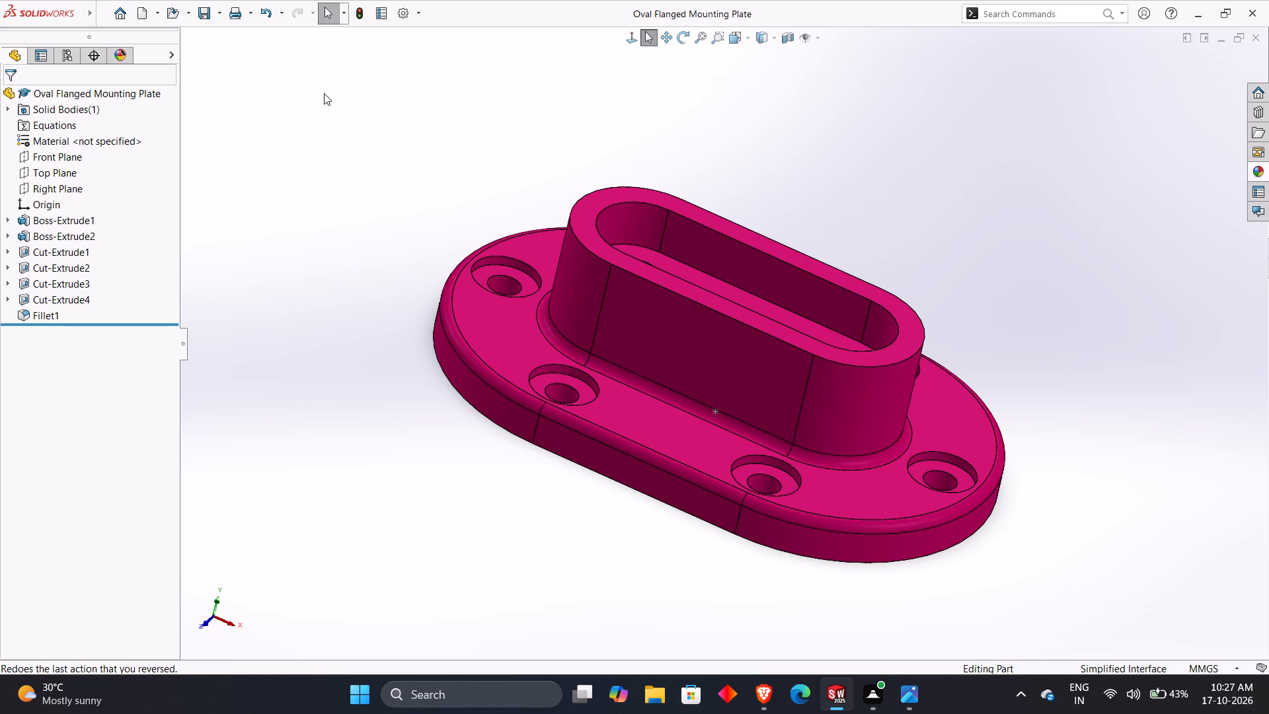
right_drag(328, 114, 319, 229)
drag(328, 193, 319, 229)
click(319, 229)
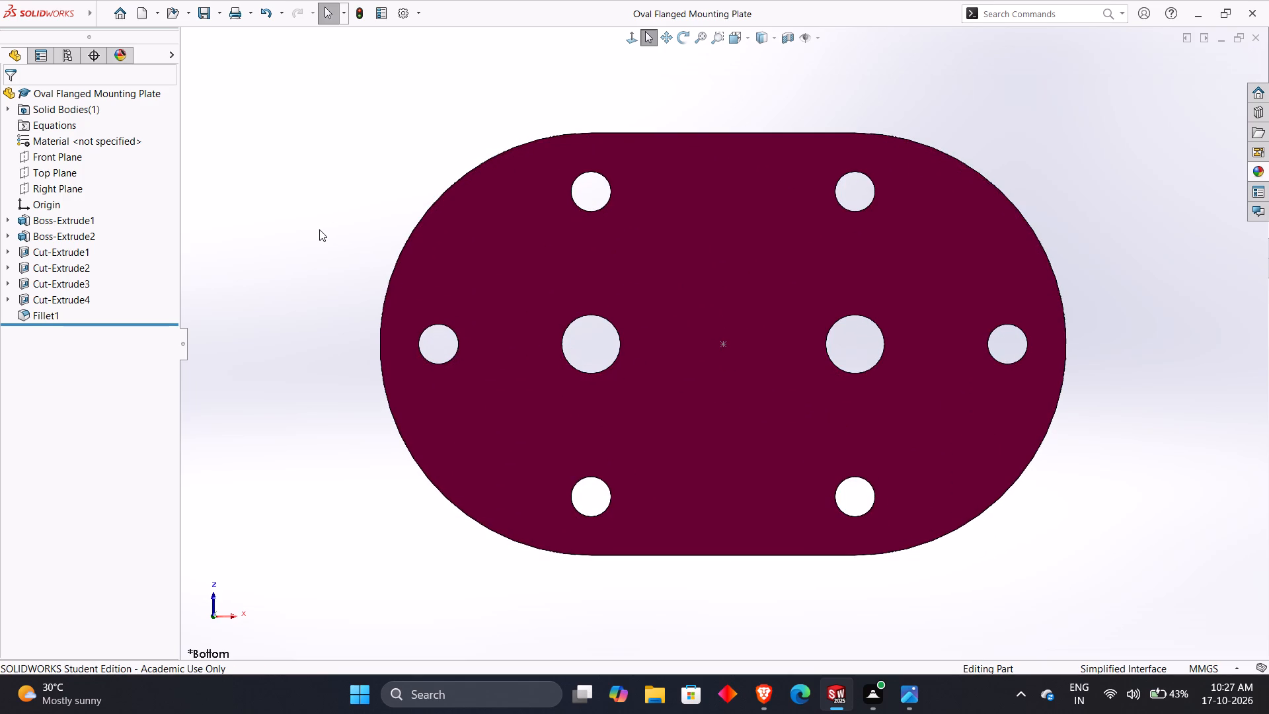
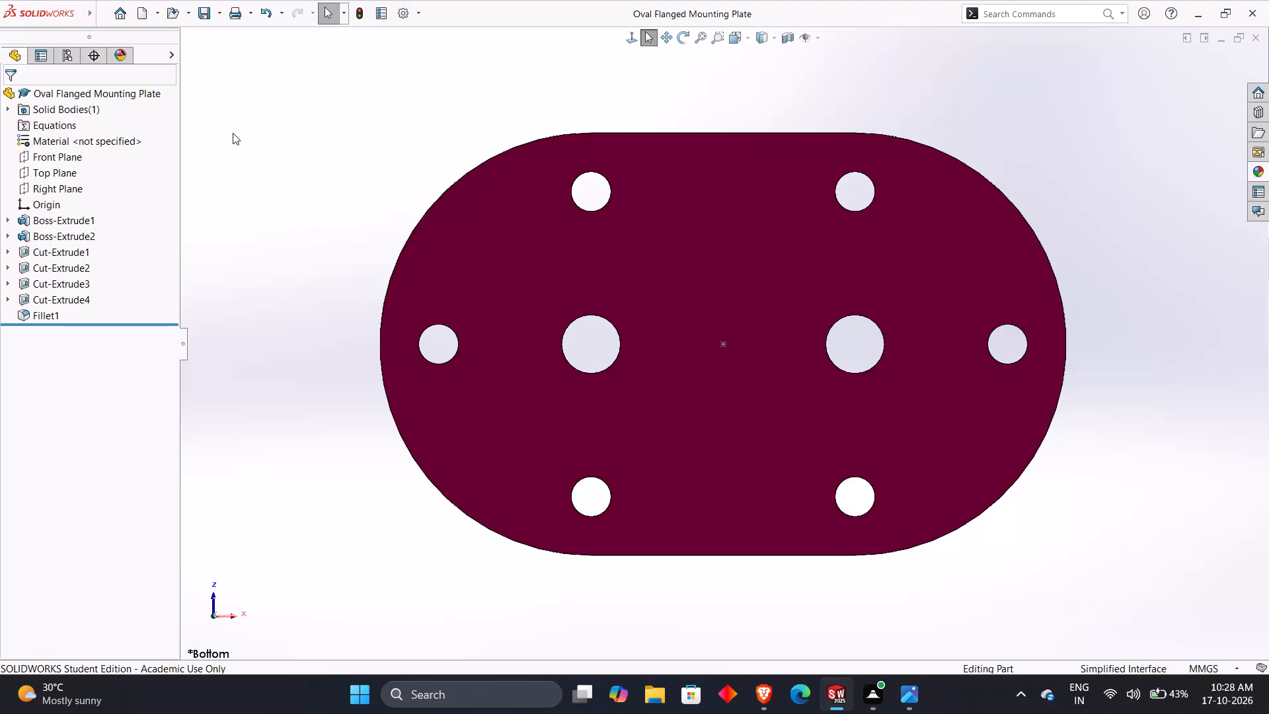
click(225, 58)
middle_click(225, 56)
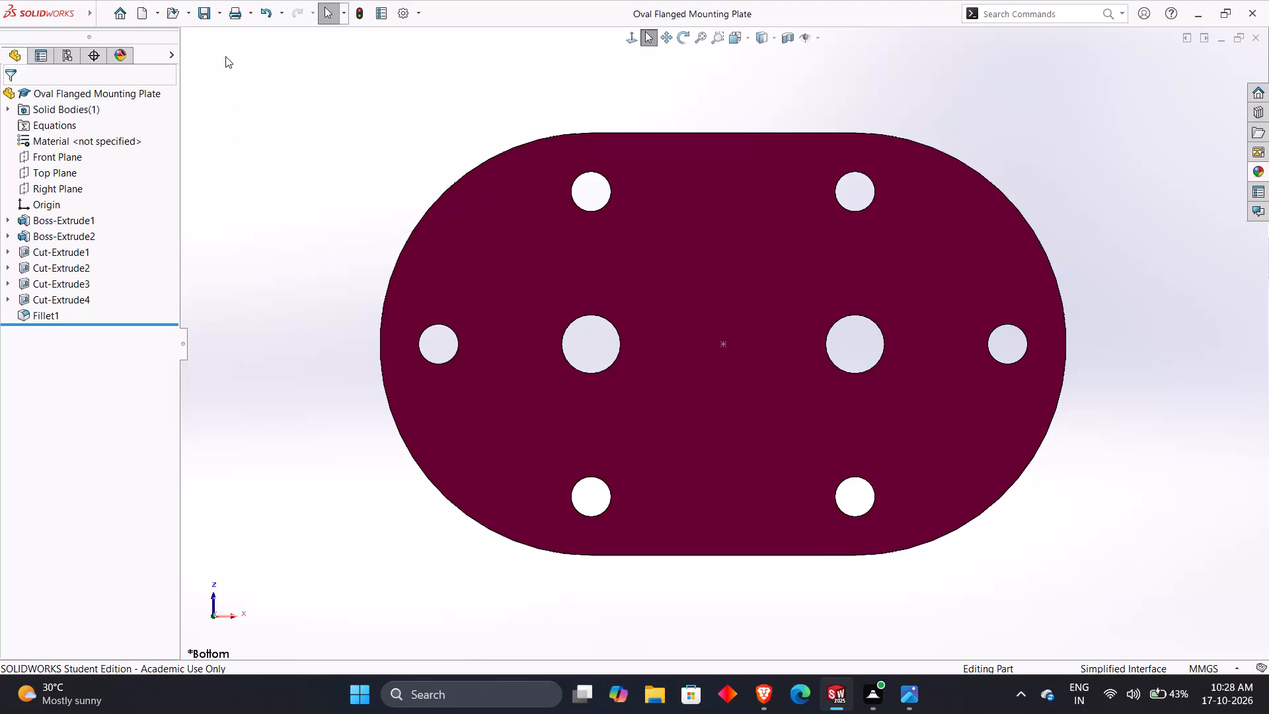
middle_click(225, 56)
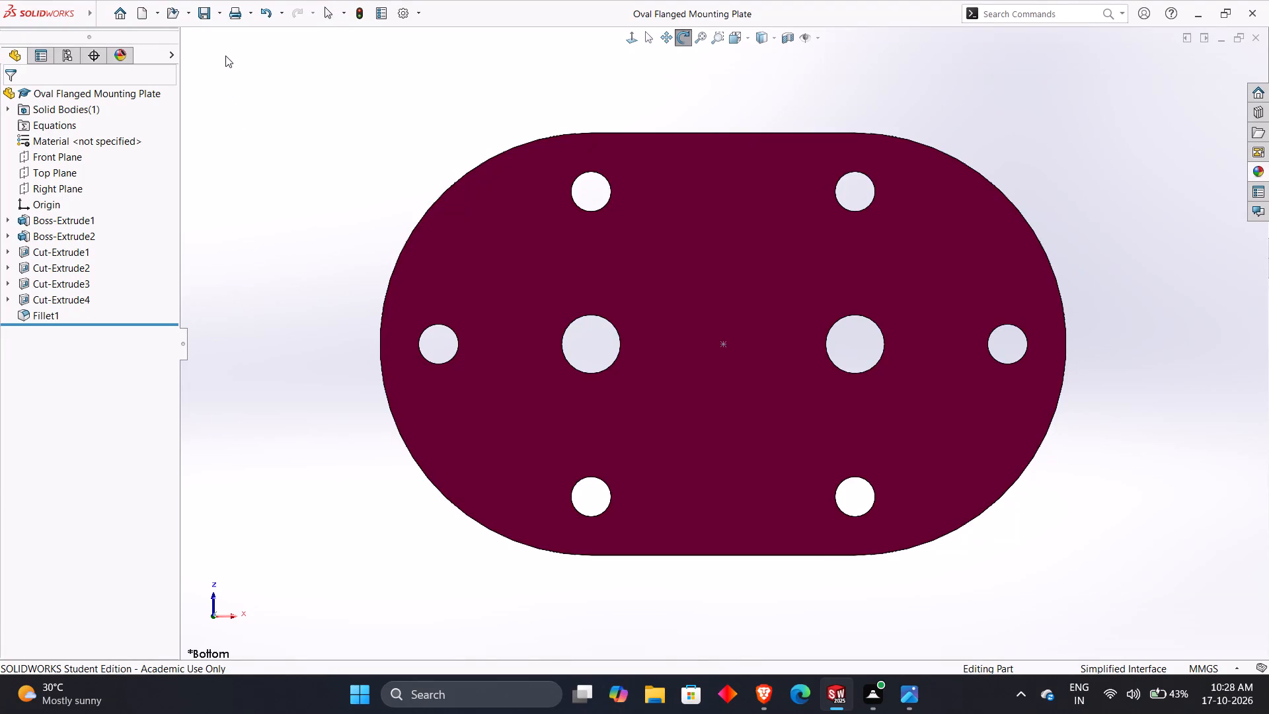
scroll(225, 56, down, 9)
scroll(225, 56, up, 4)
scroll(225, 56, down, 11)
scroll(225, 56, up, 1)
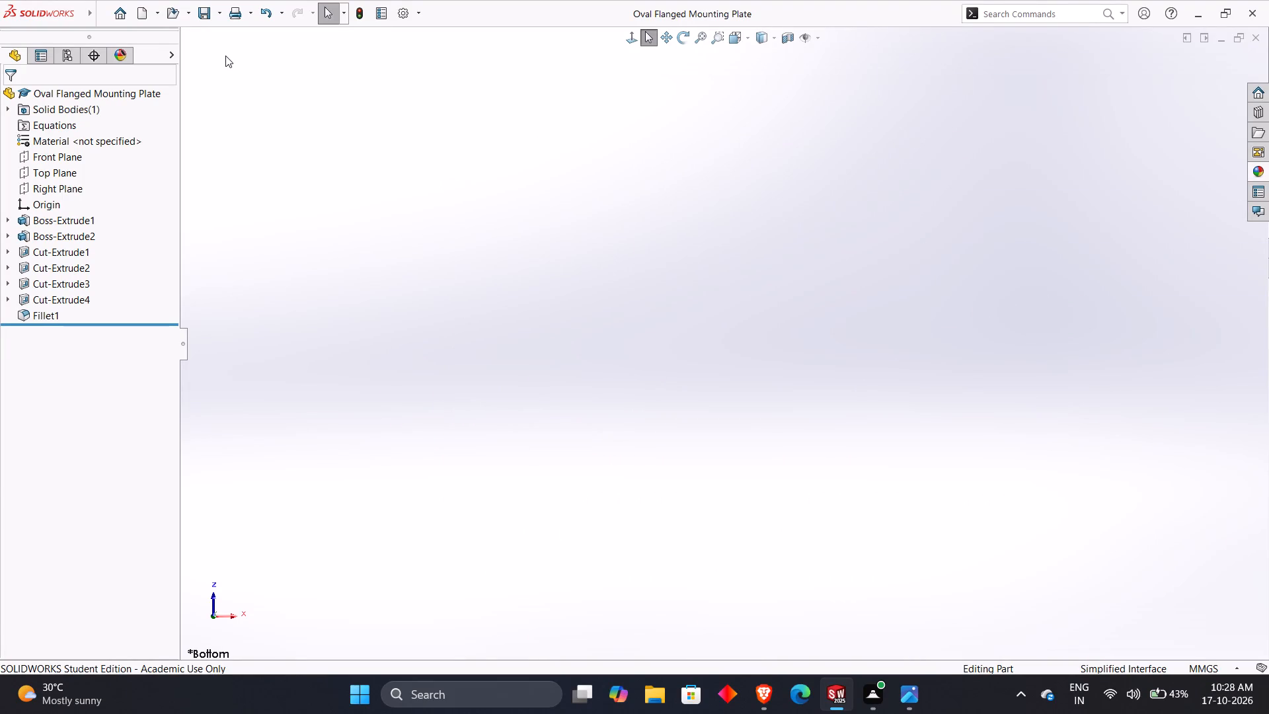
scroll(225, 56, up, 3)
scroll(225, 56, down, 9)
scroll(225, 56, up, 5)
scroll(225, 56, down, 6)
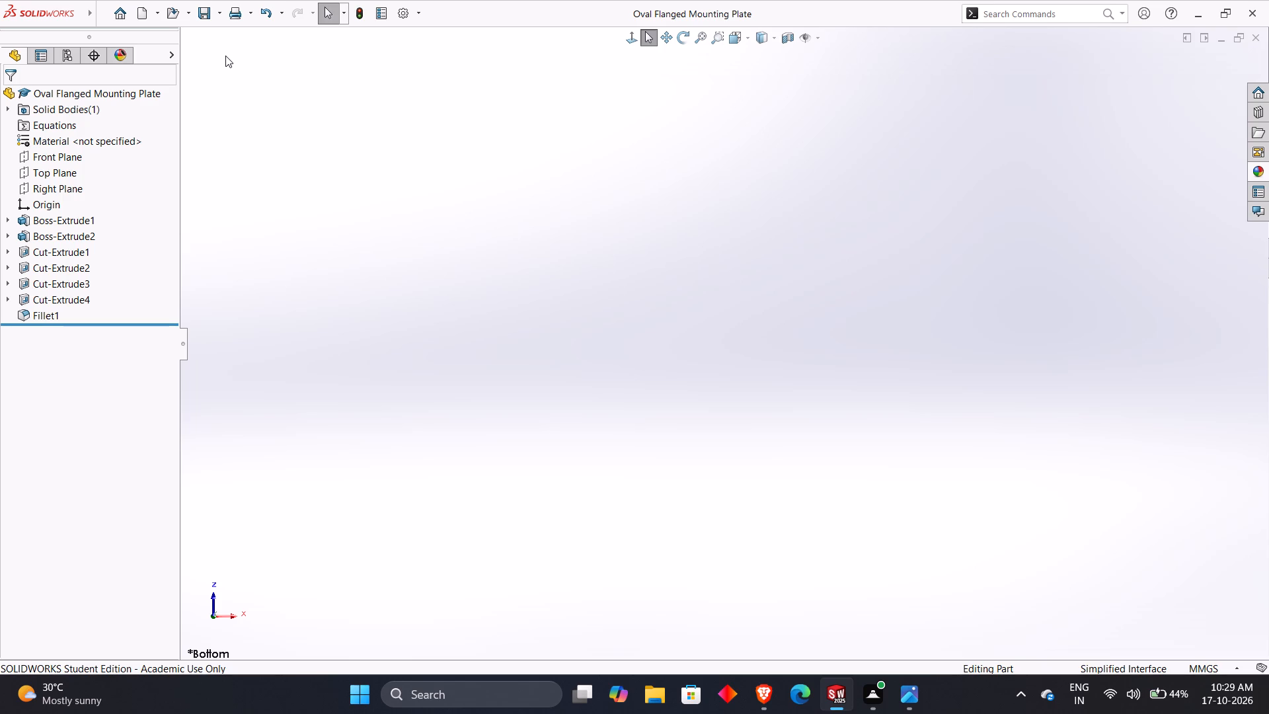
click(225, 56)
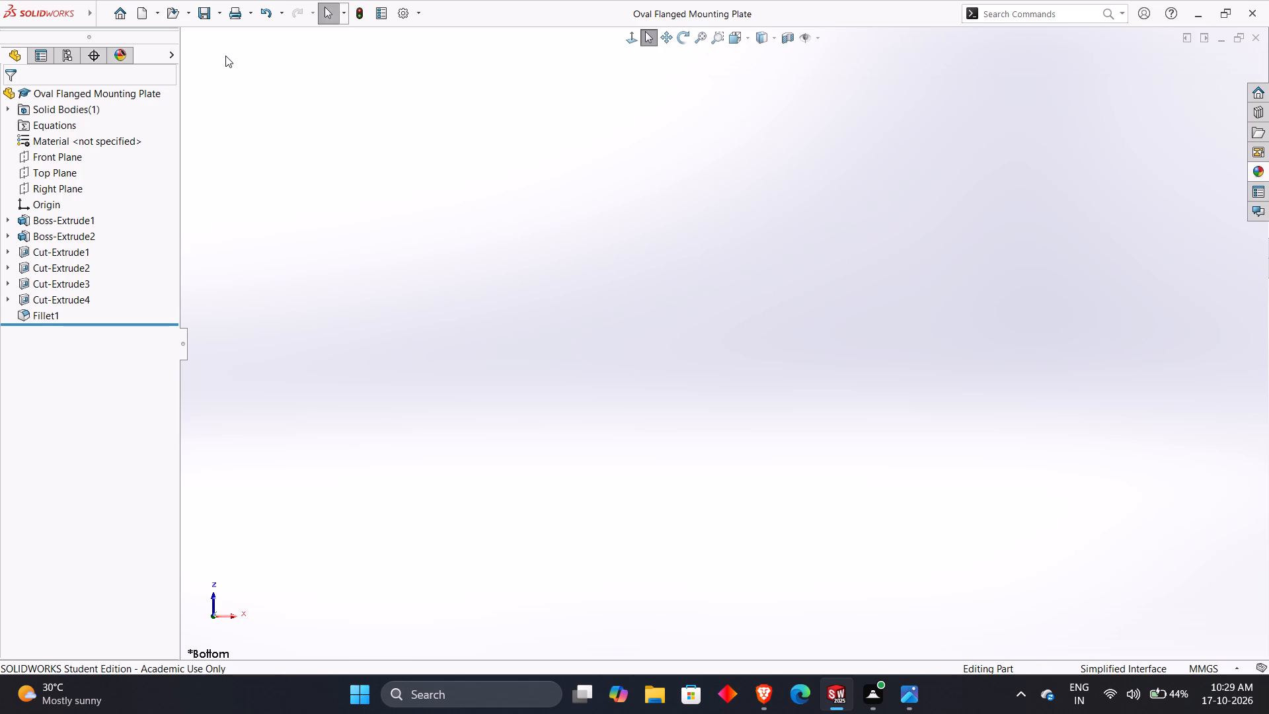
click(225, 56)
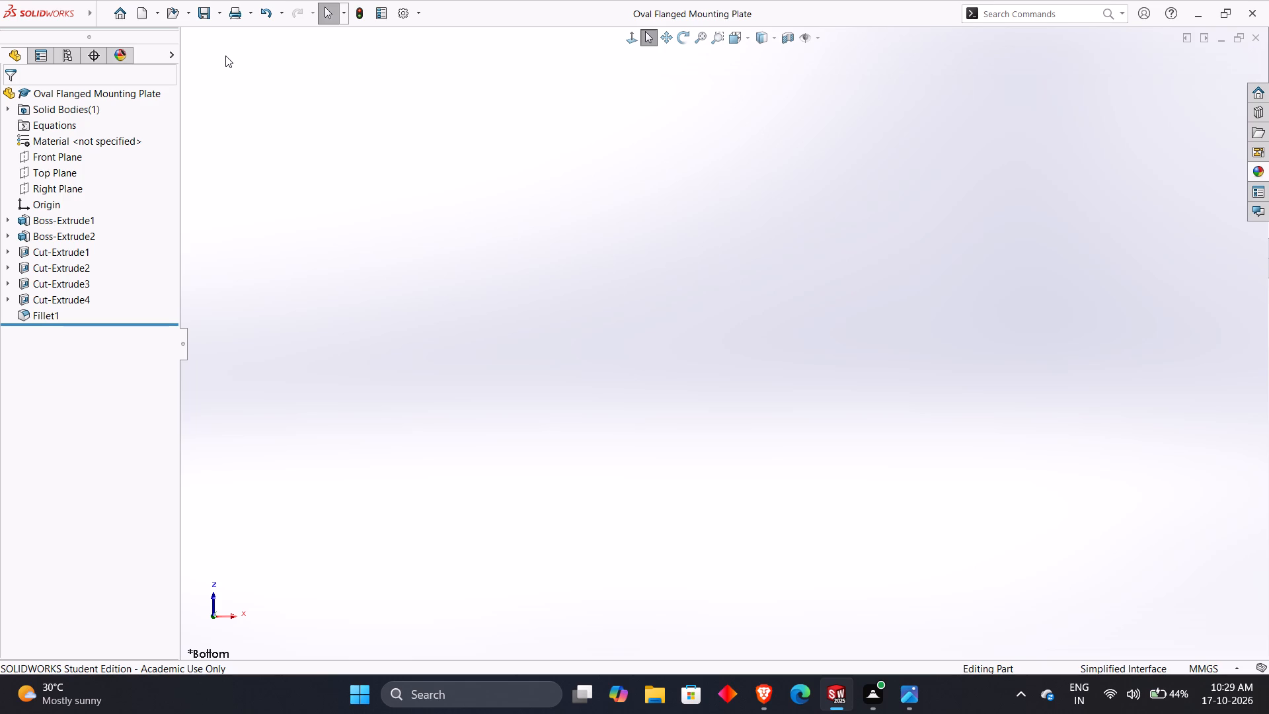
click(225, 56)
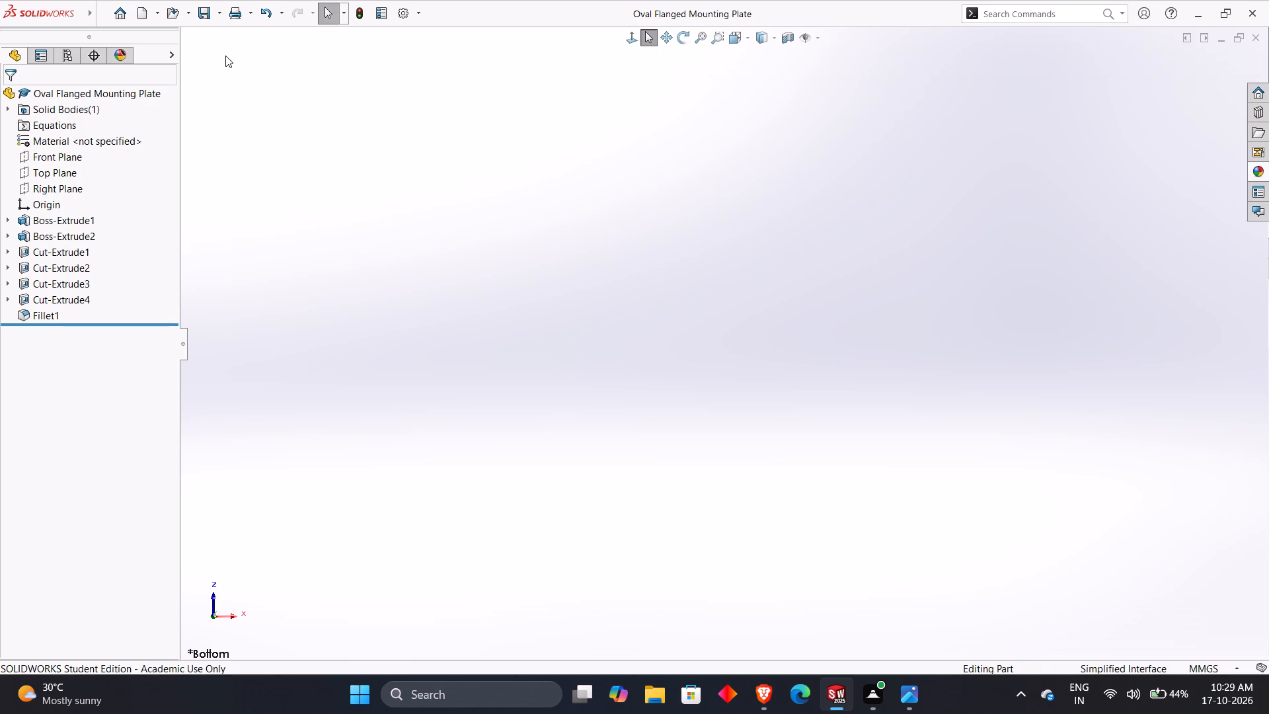
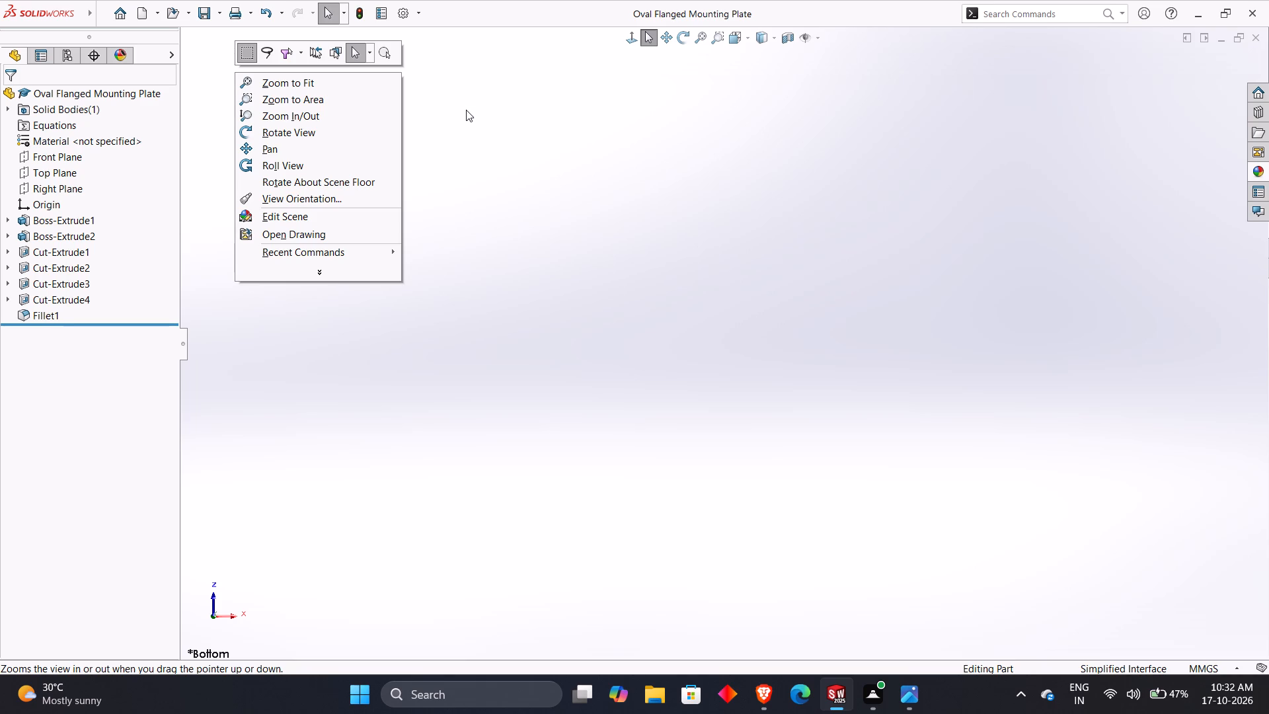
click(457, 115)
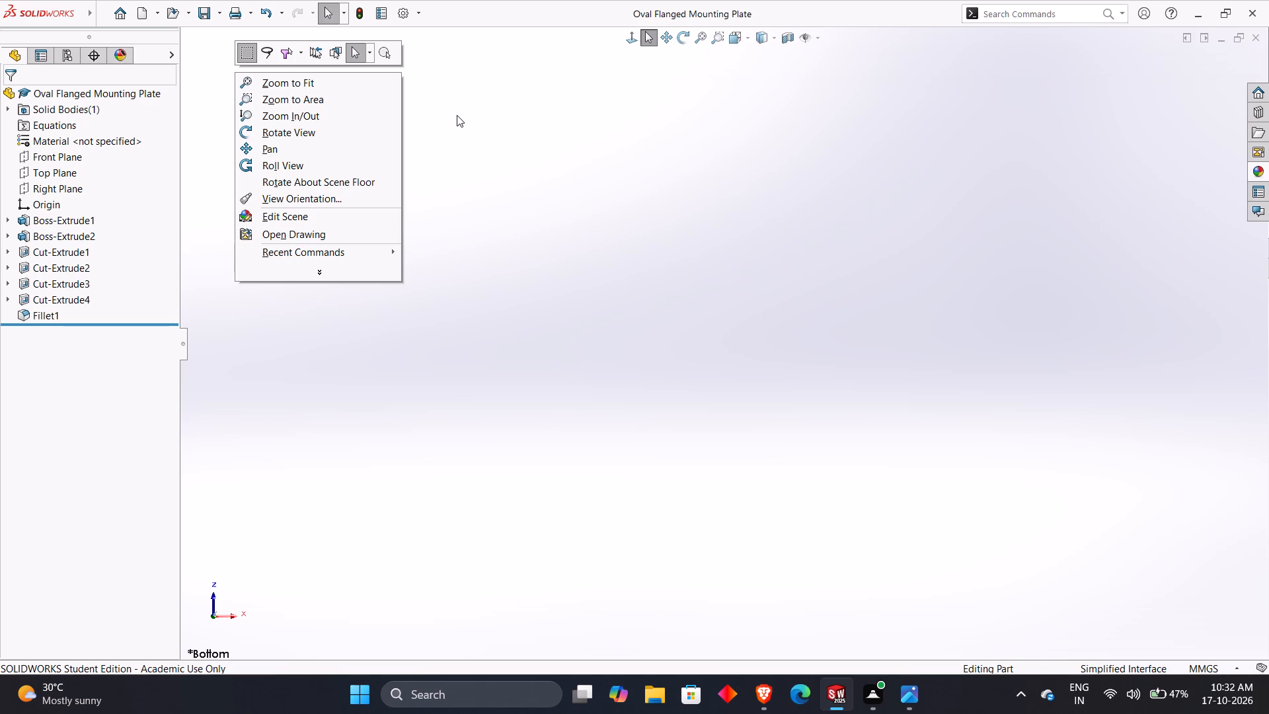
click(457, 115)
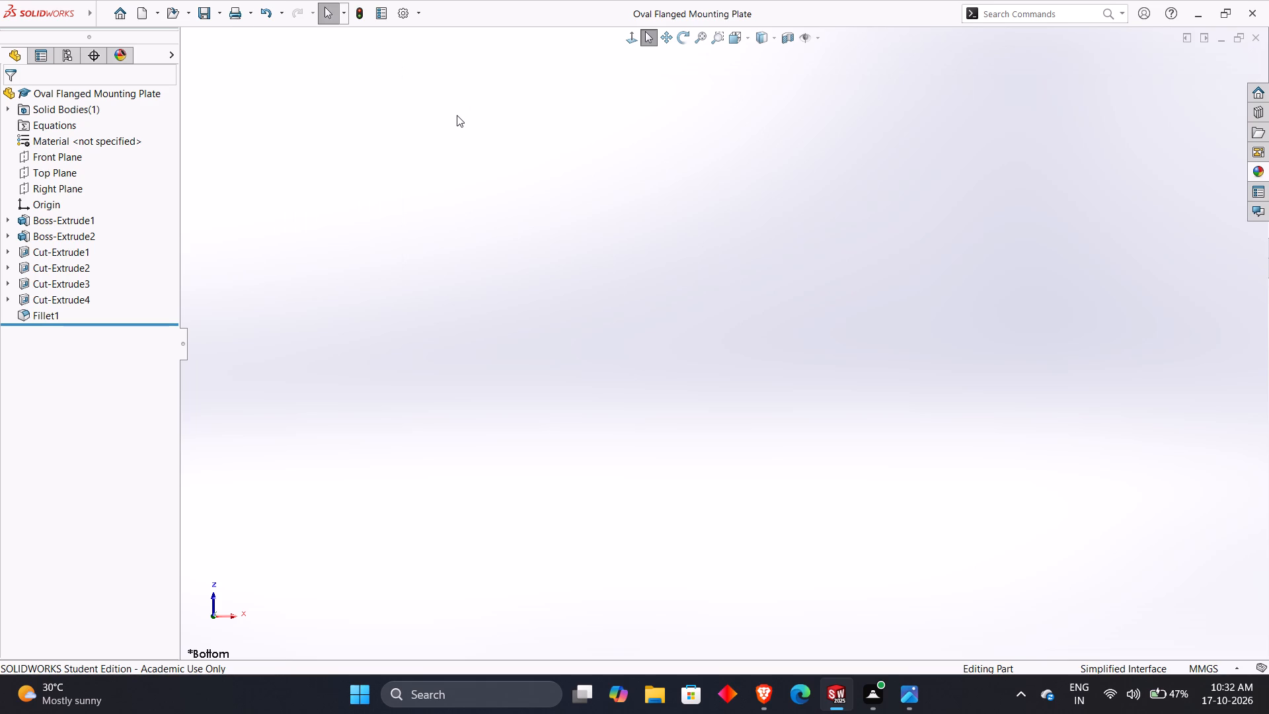
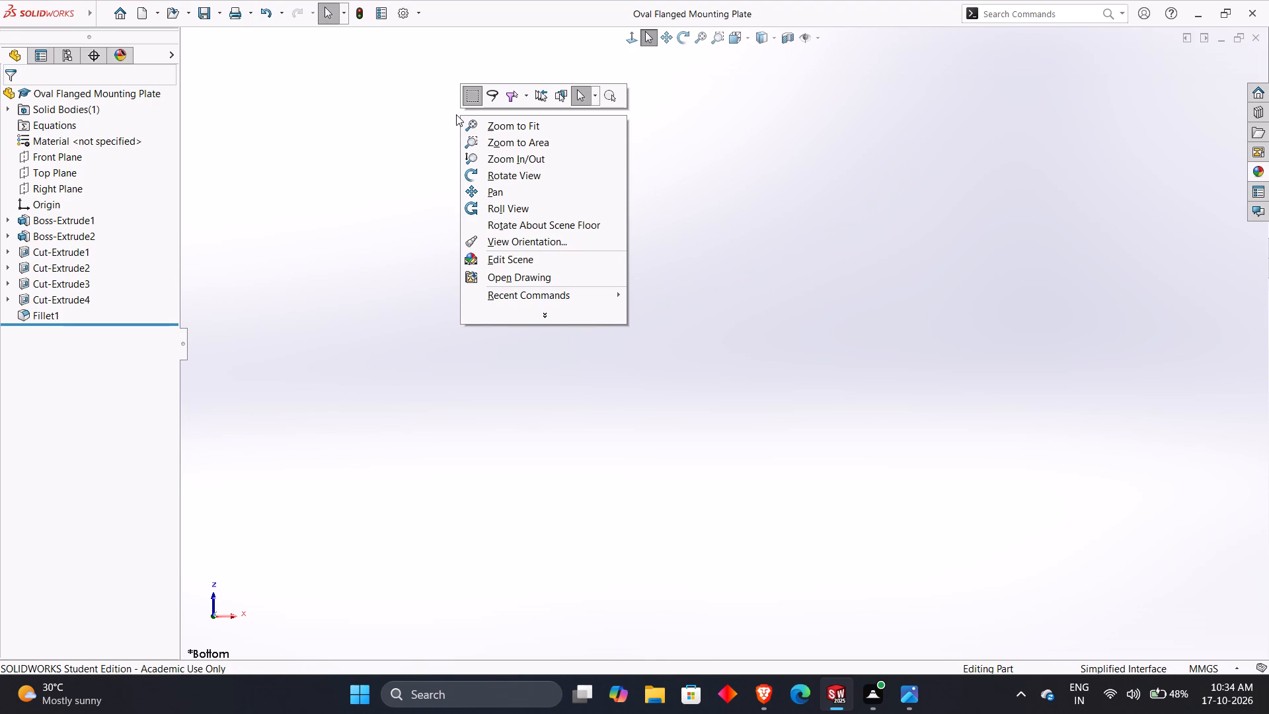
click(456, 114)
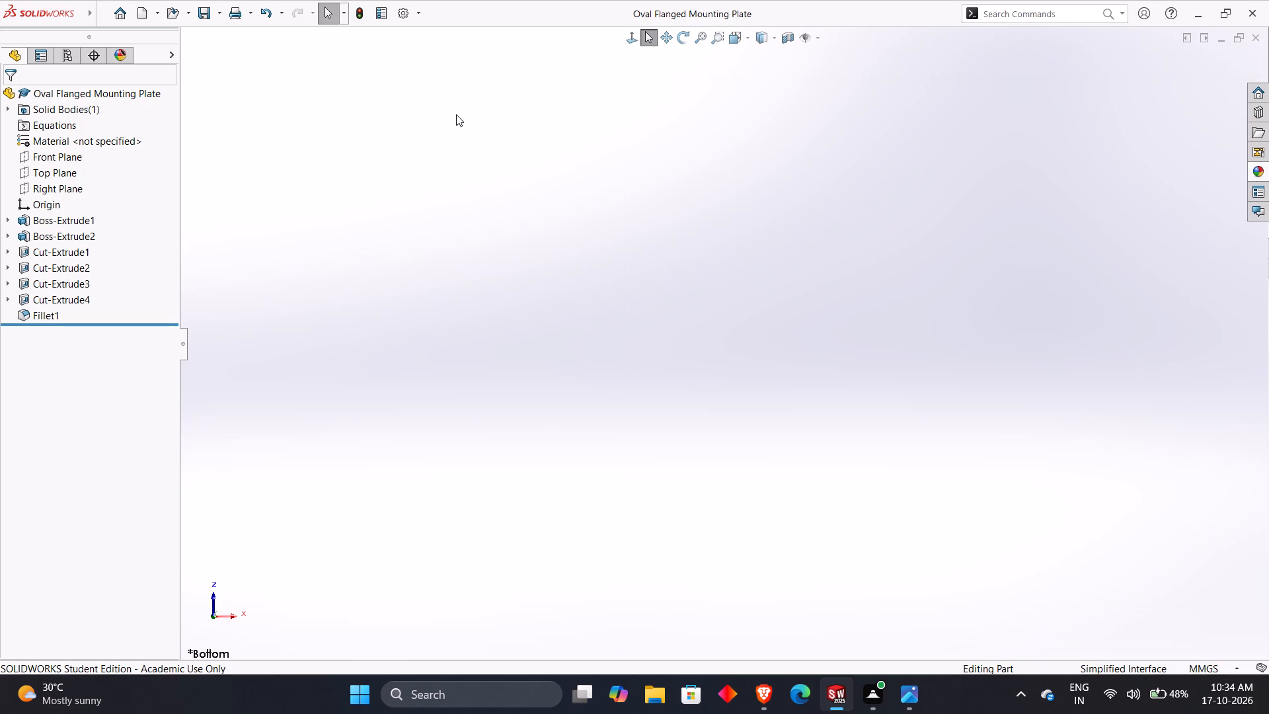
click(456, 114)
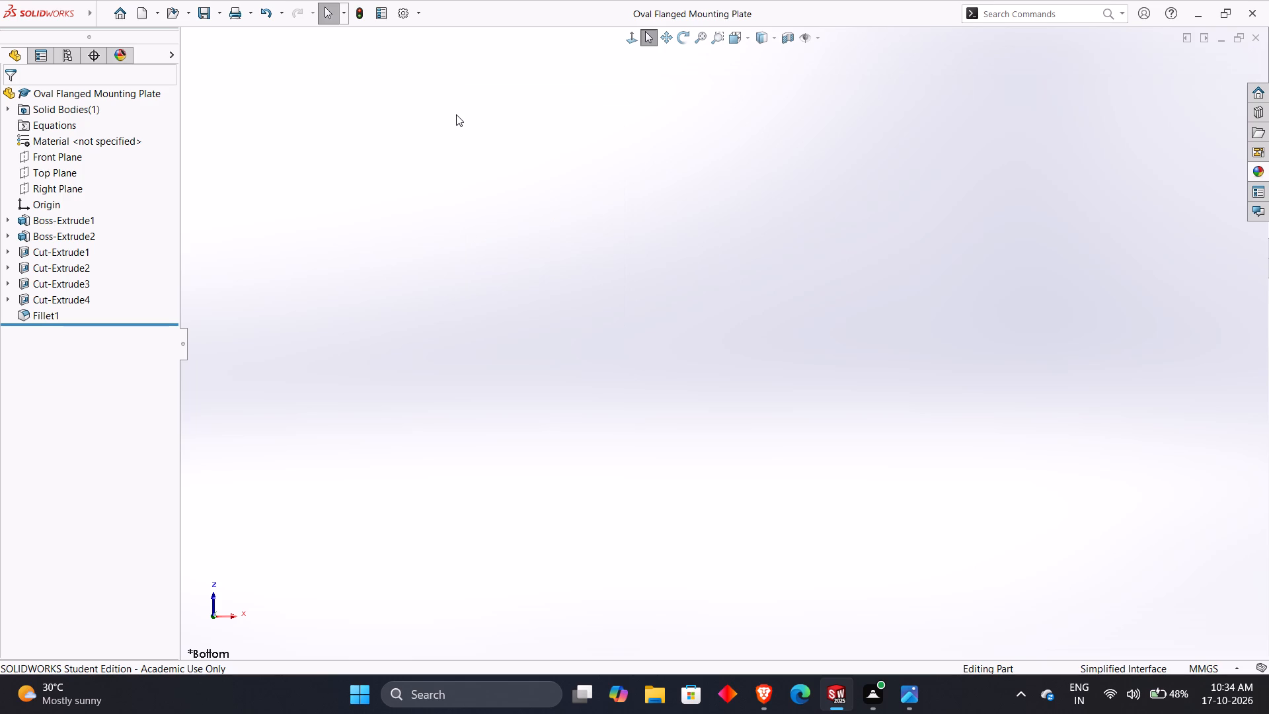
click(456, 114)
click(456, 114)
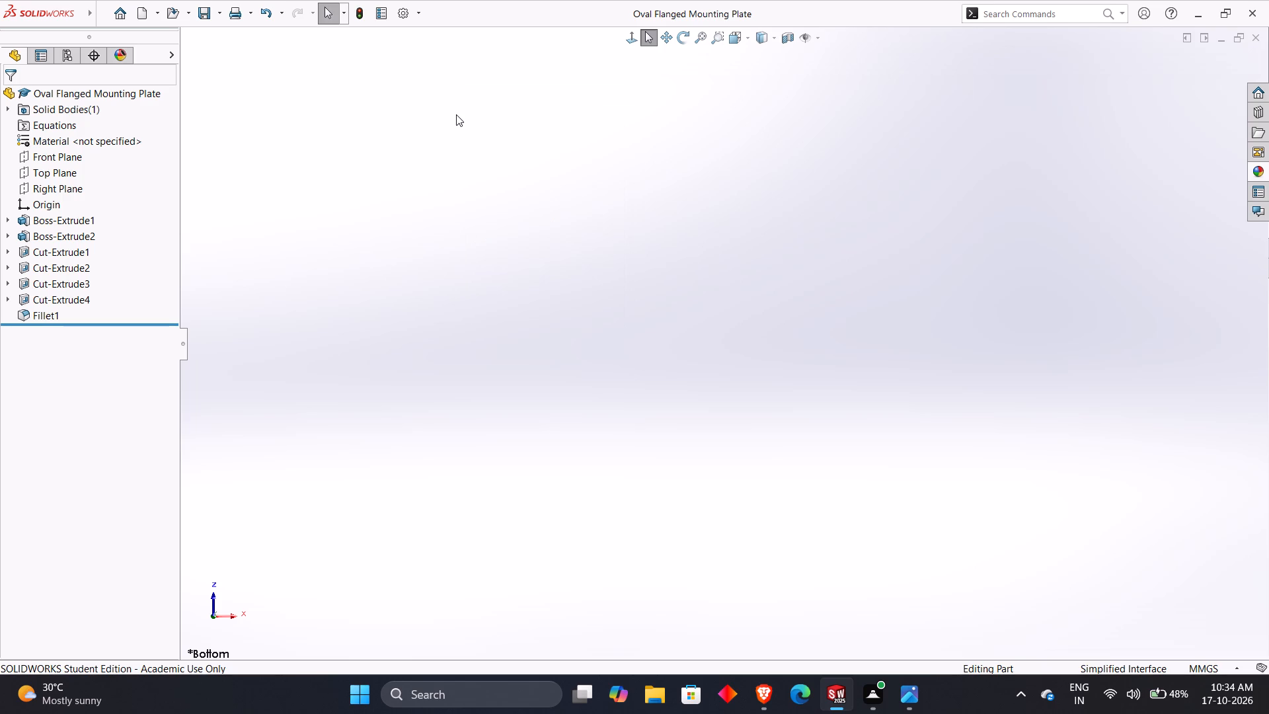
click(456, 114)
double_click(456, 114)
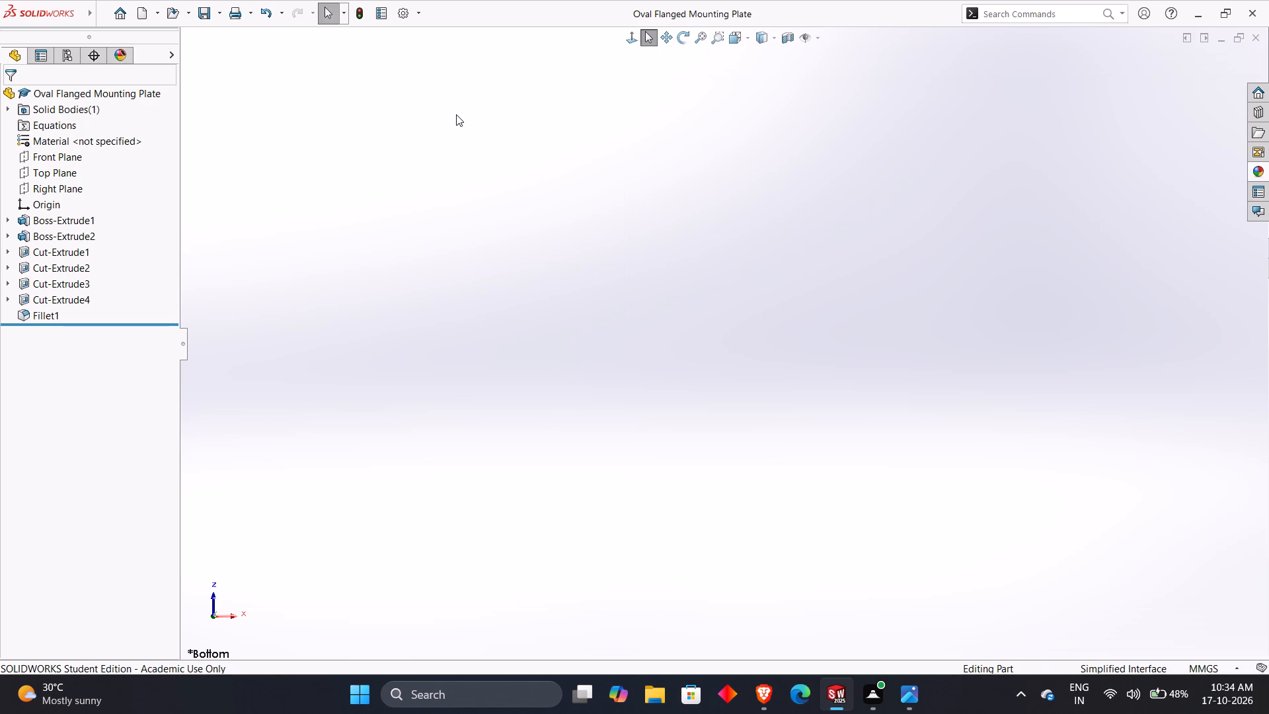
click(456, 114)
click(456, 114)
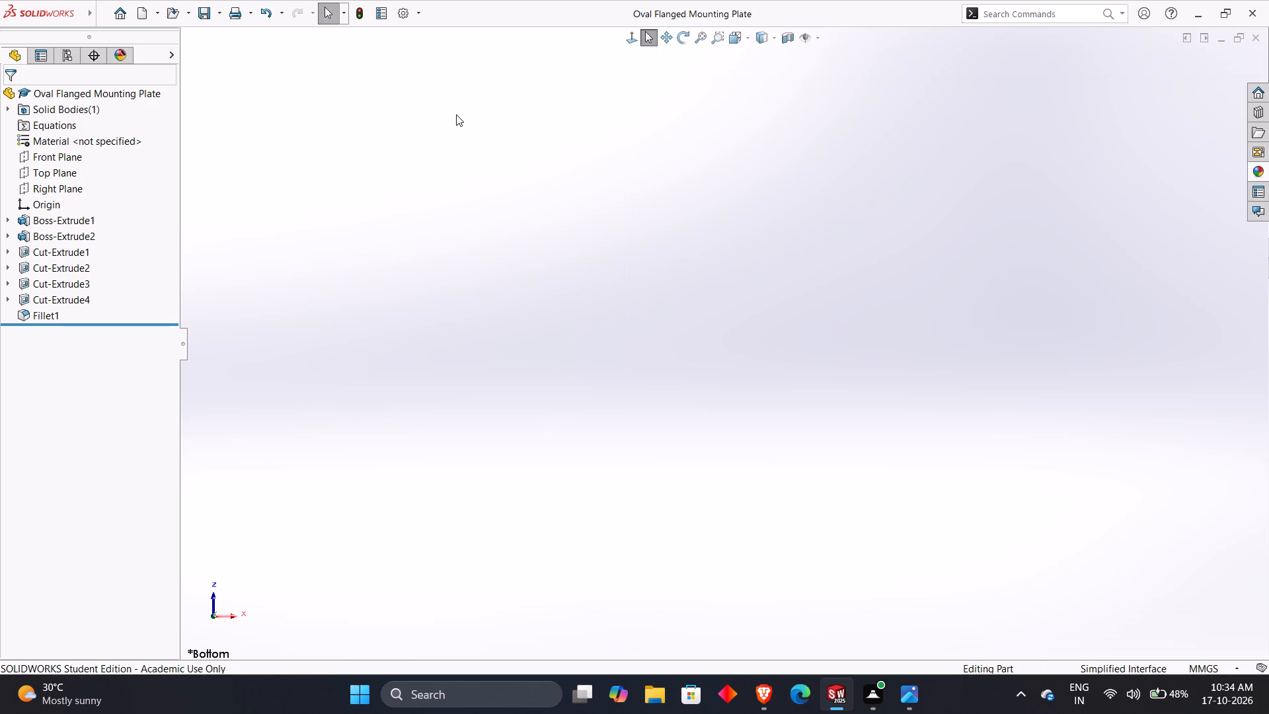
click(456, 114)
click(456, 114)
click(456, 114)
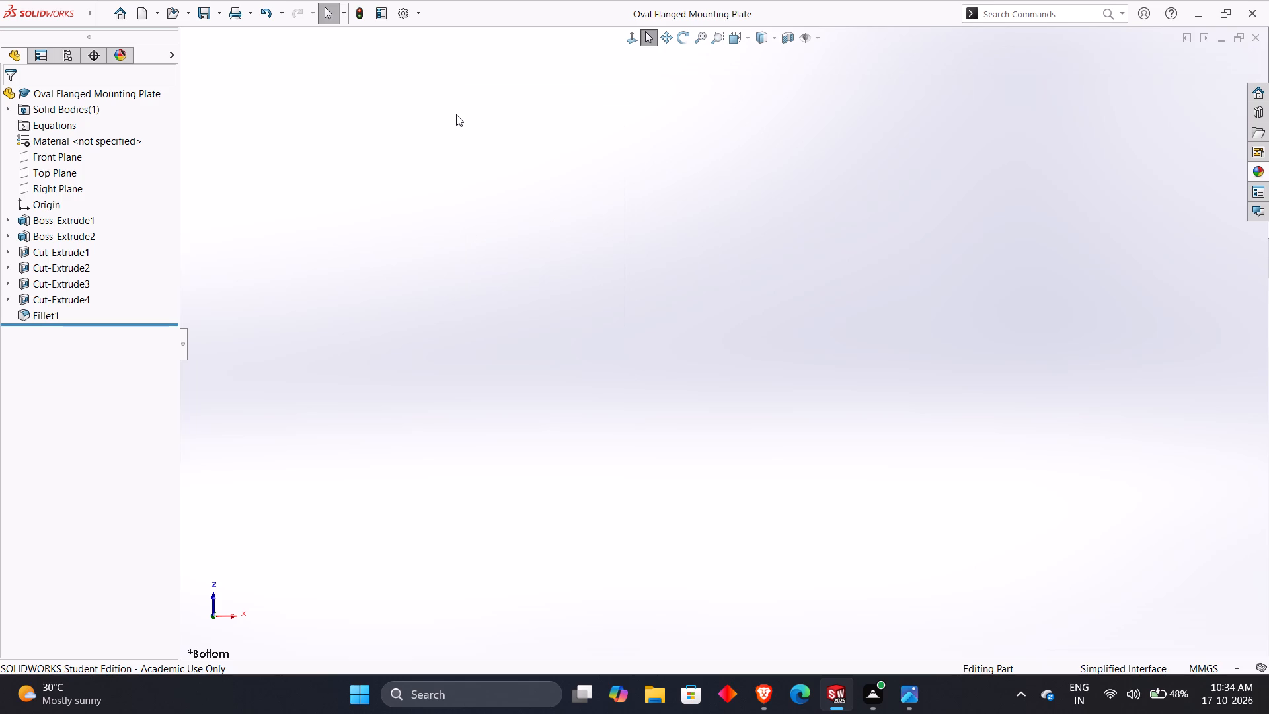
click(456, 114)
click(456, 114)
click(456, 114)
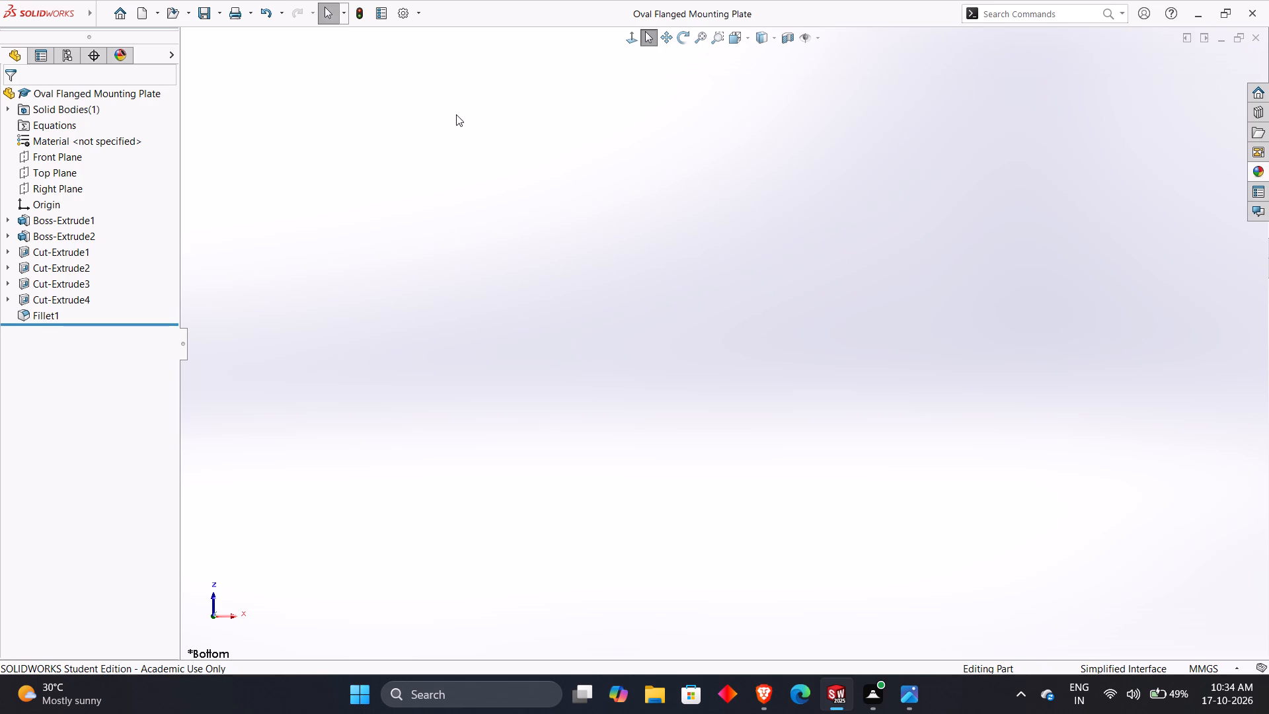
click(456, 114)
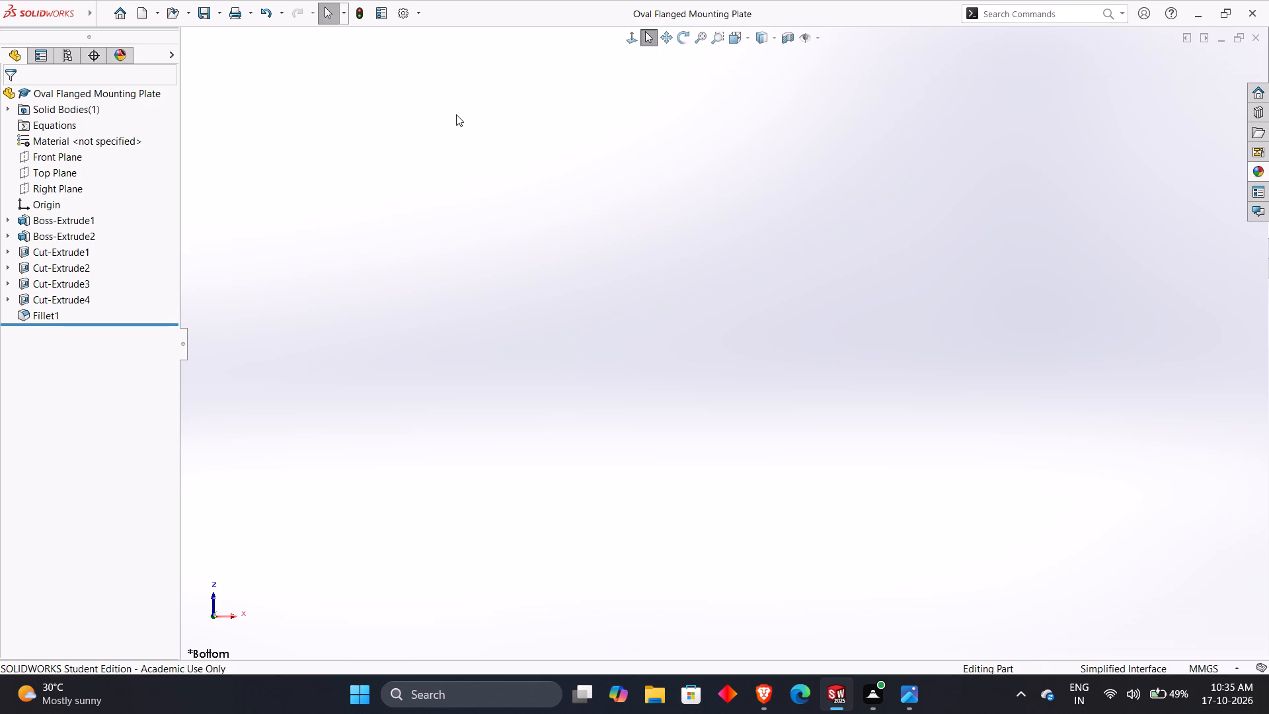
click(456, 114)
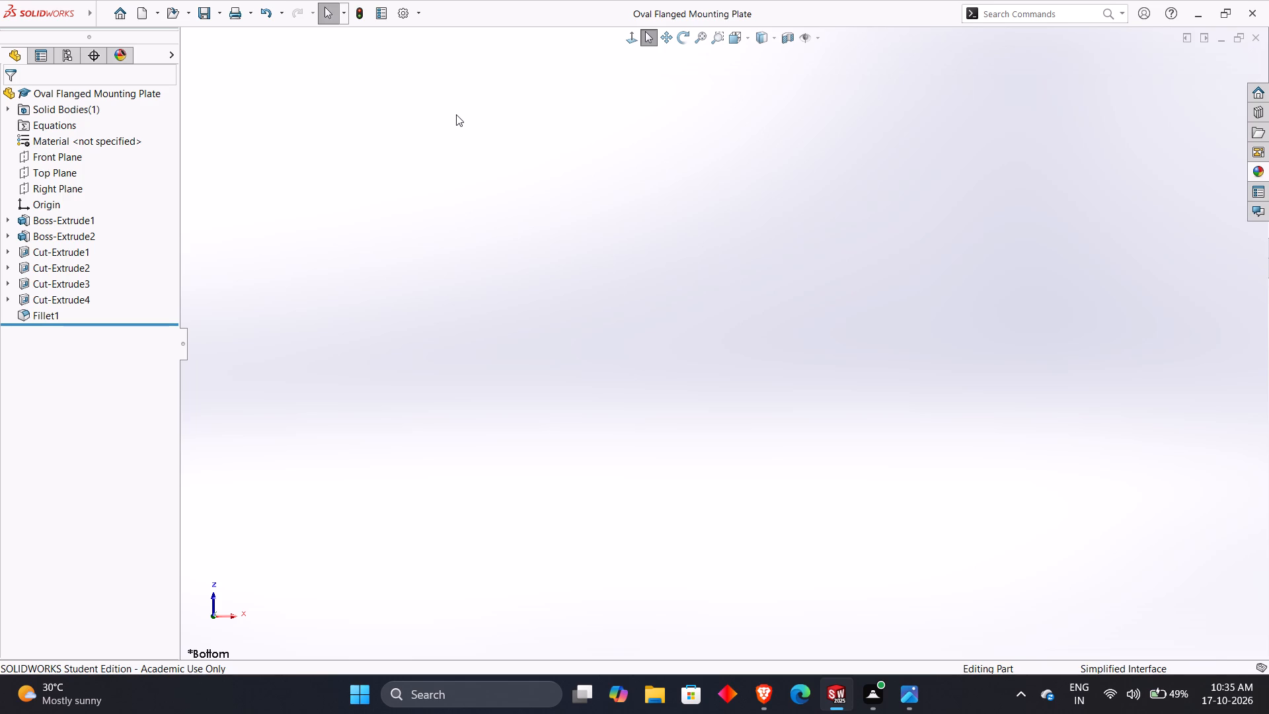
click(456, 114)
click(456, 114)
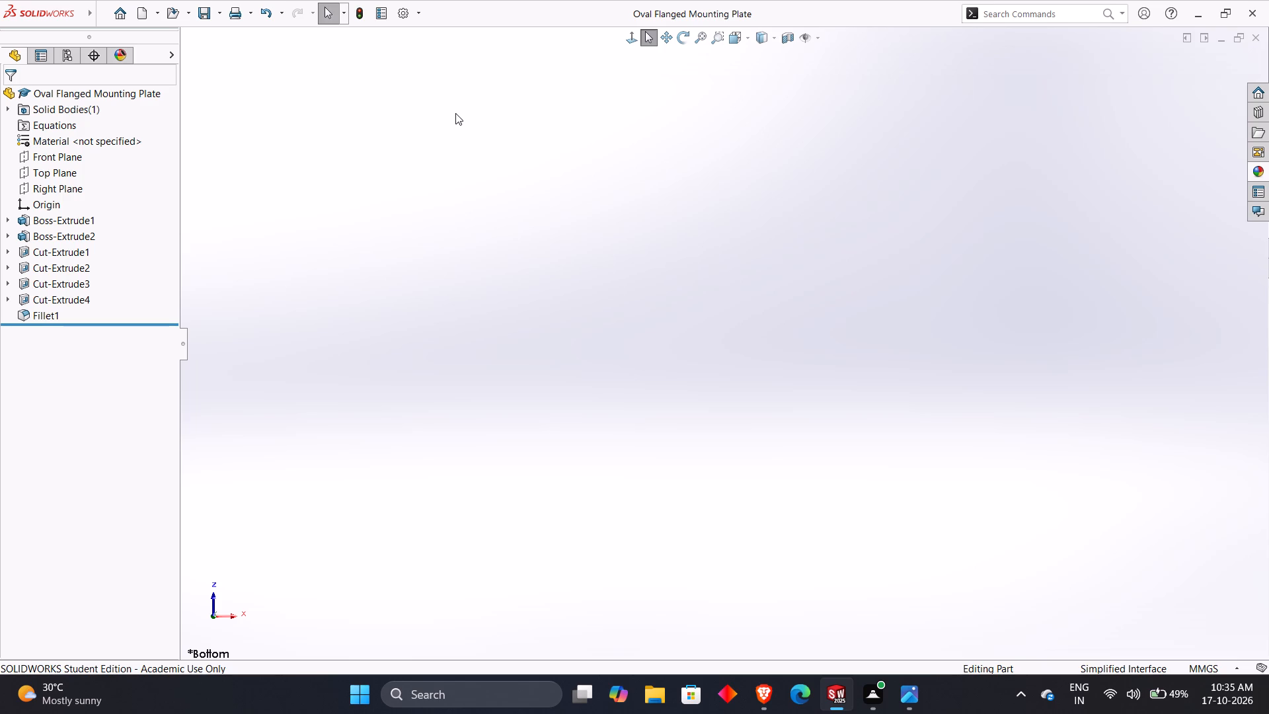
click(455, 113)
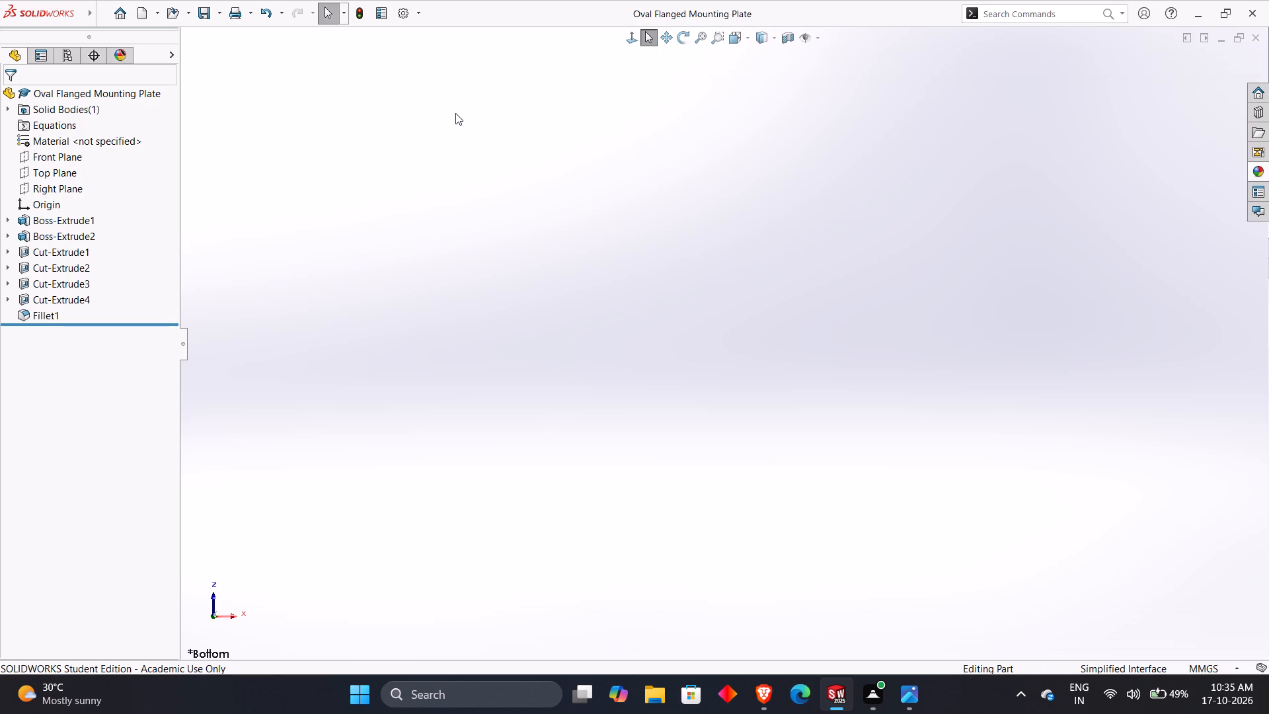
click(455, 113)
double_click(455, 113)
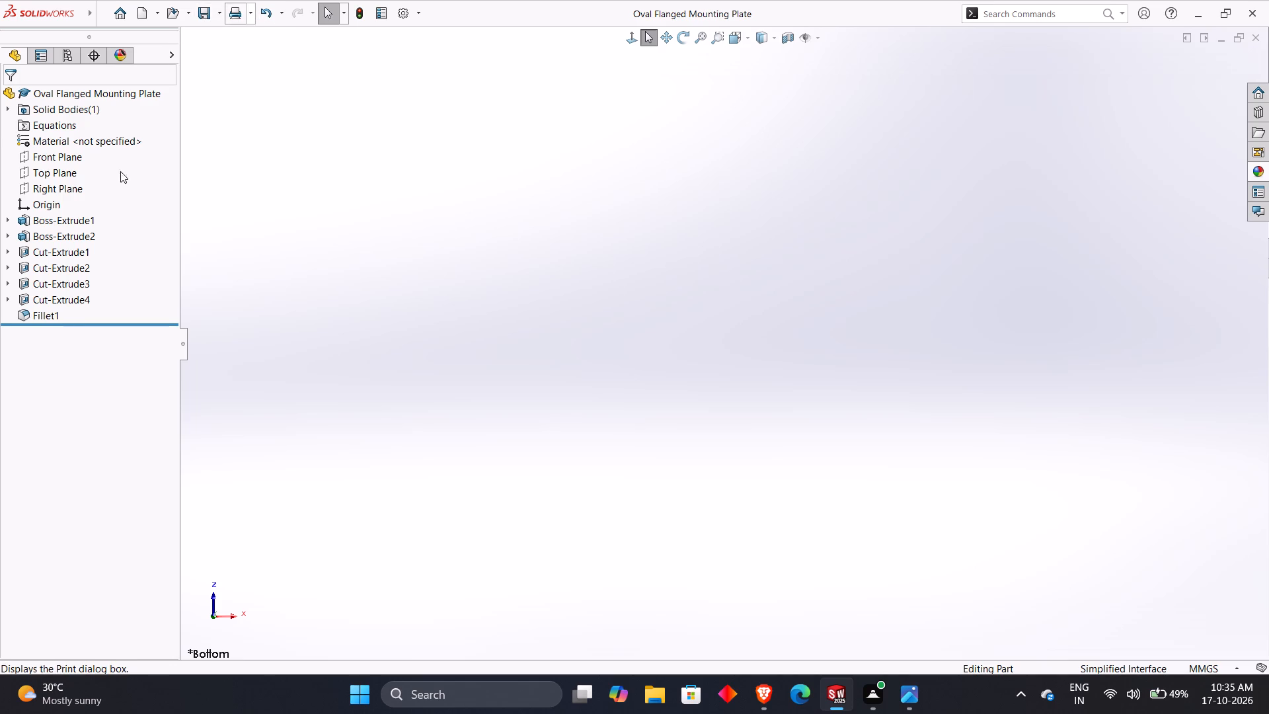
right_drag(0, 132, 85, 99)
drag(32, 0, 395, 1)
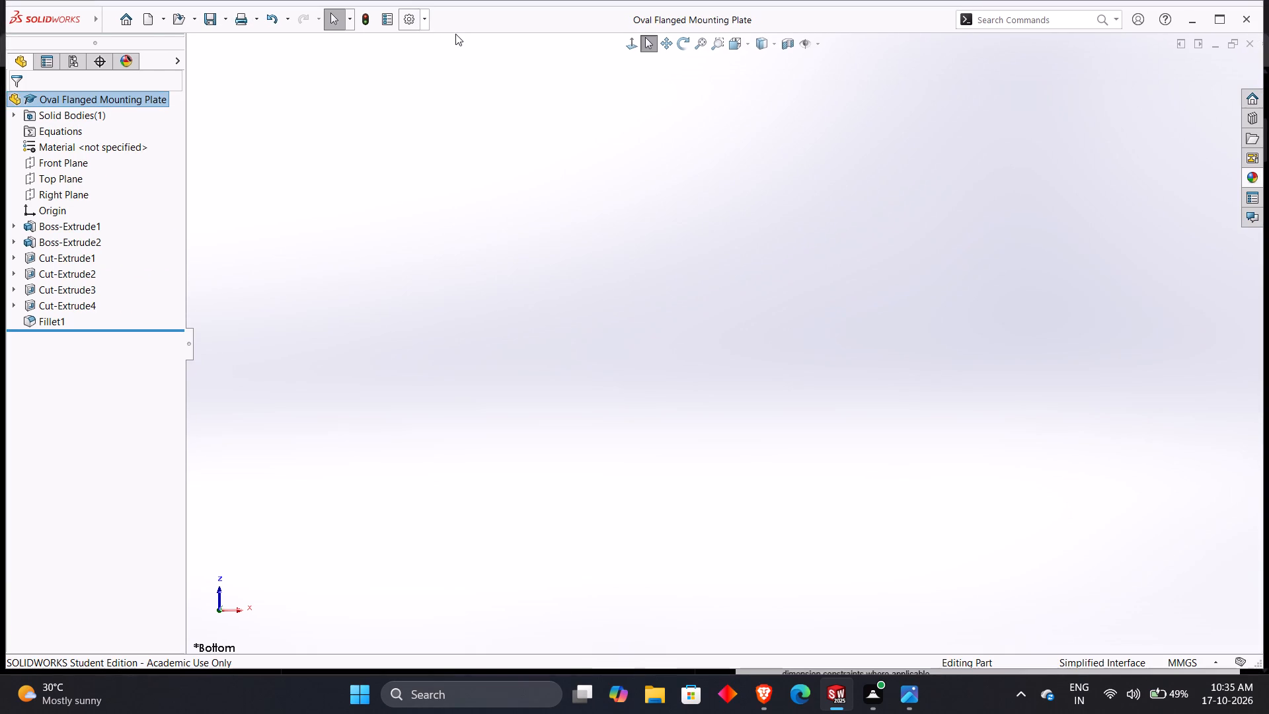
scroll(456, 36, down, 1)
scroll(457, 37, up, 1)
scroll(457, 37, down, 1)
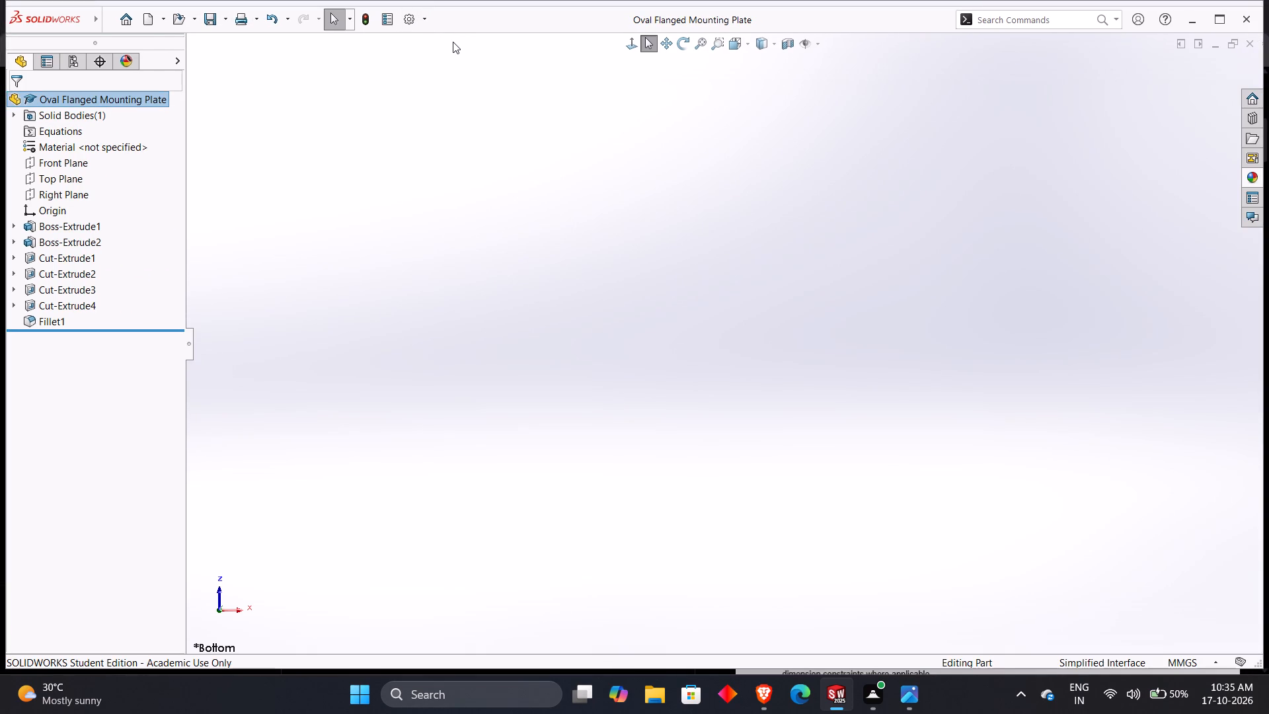
Inspect the mounting plate in the standard isometric and bottom views, ending in the isometric view.
key(ctrl+7)
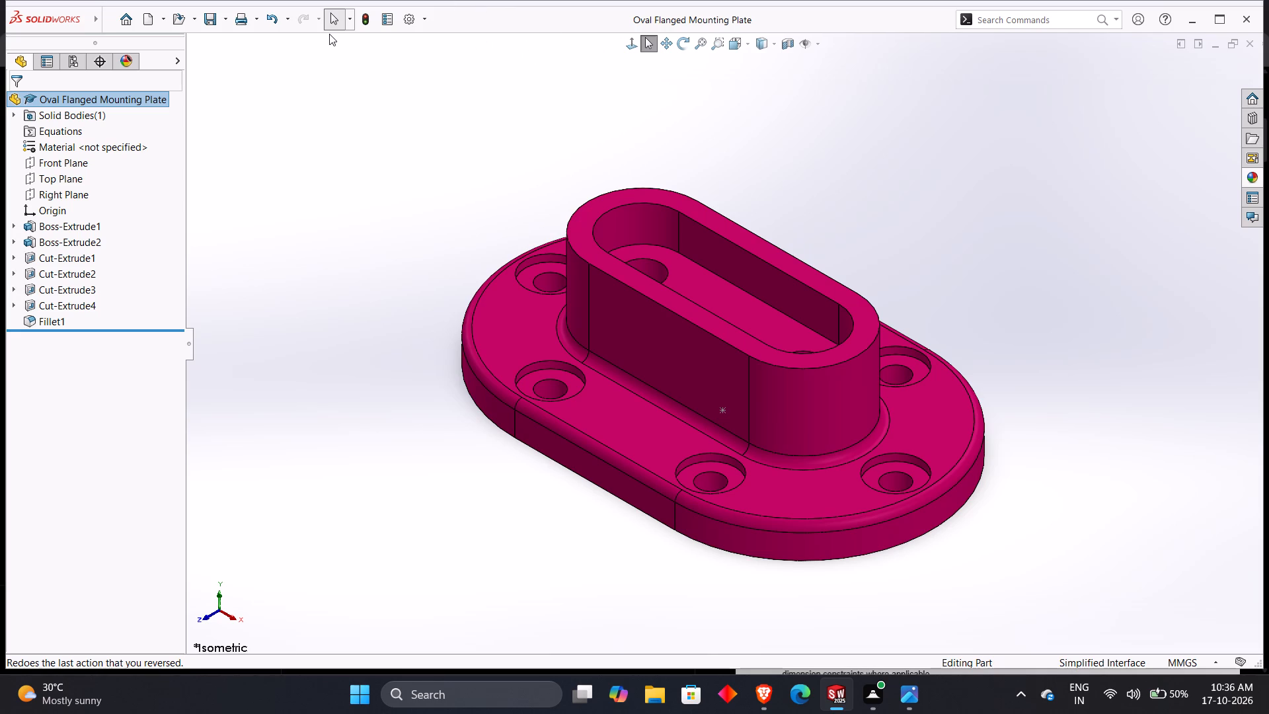
right_drag(539, 210, 463, 428)
drag(479, 459, 932, 712)
drag(790, 551, 477, 562)
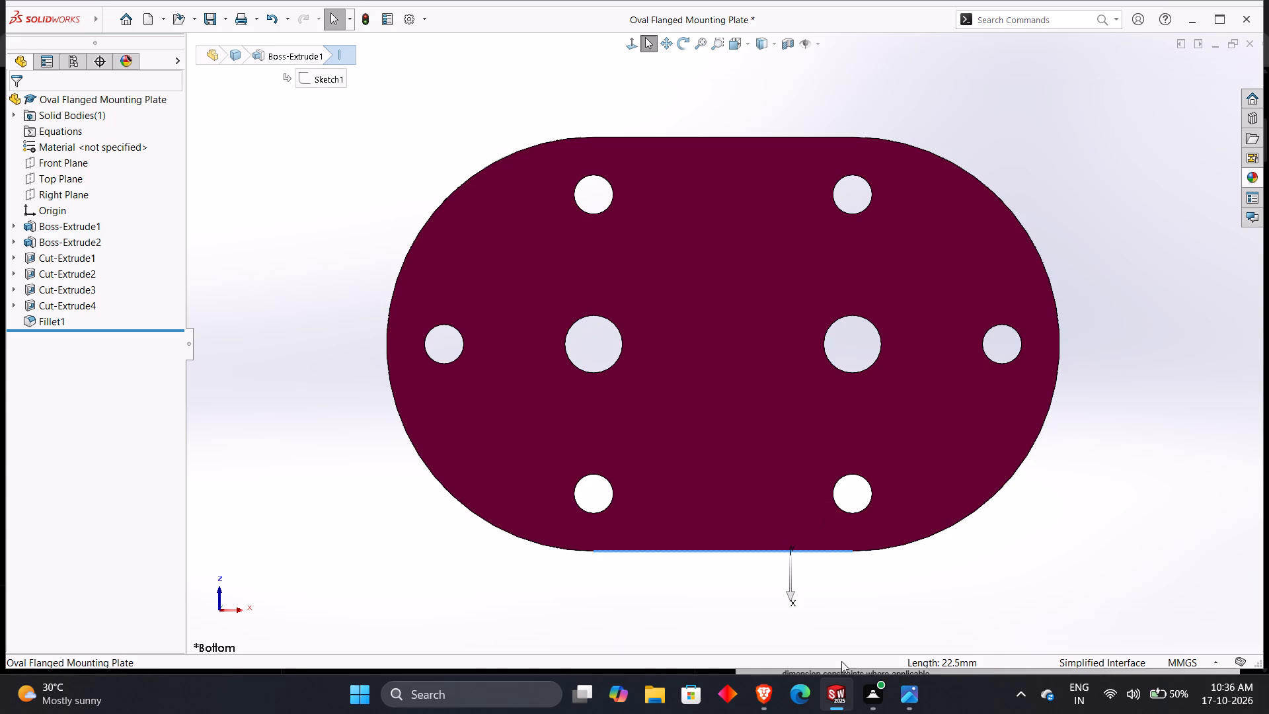
scroll(811, 668, down, 4)
scroll(817, 645, up, 5)
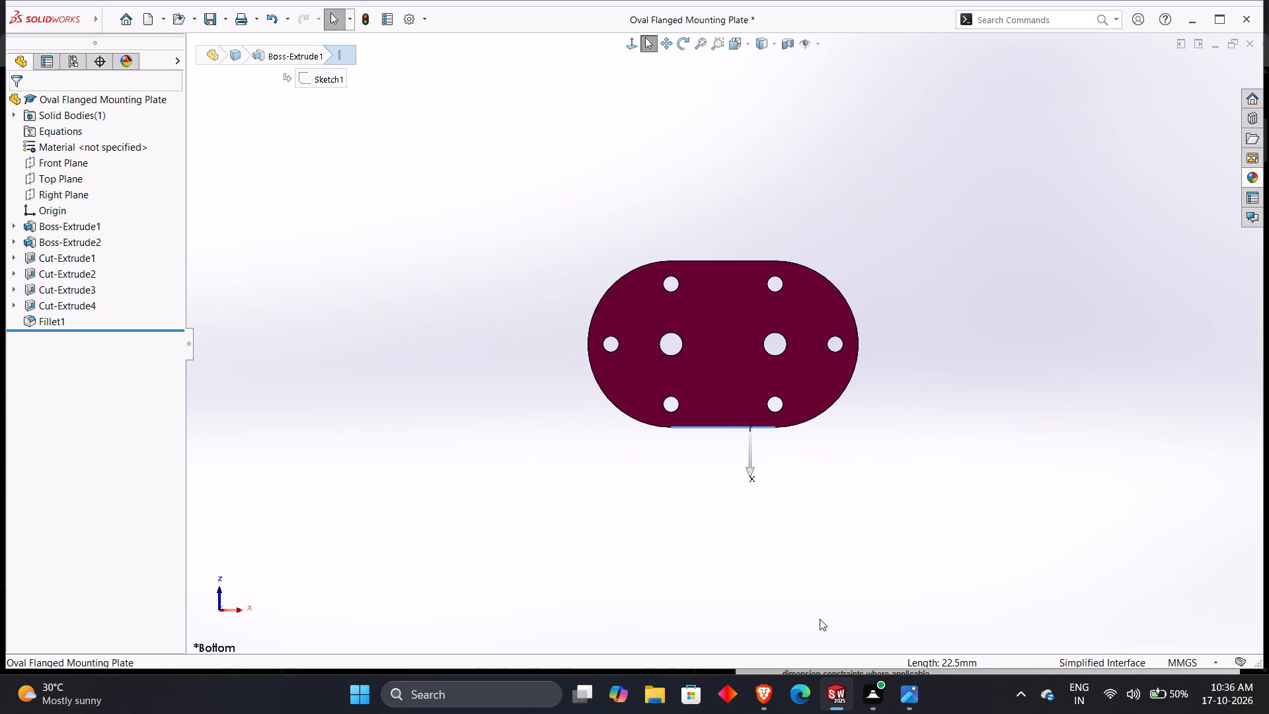
key(ctrl+7)
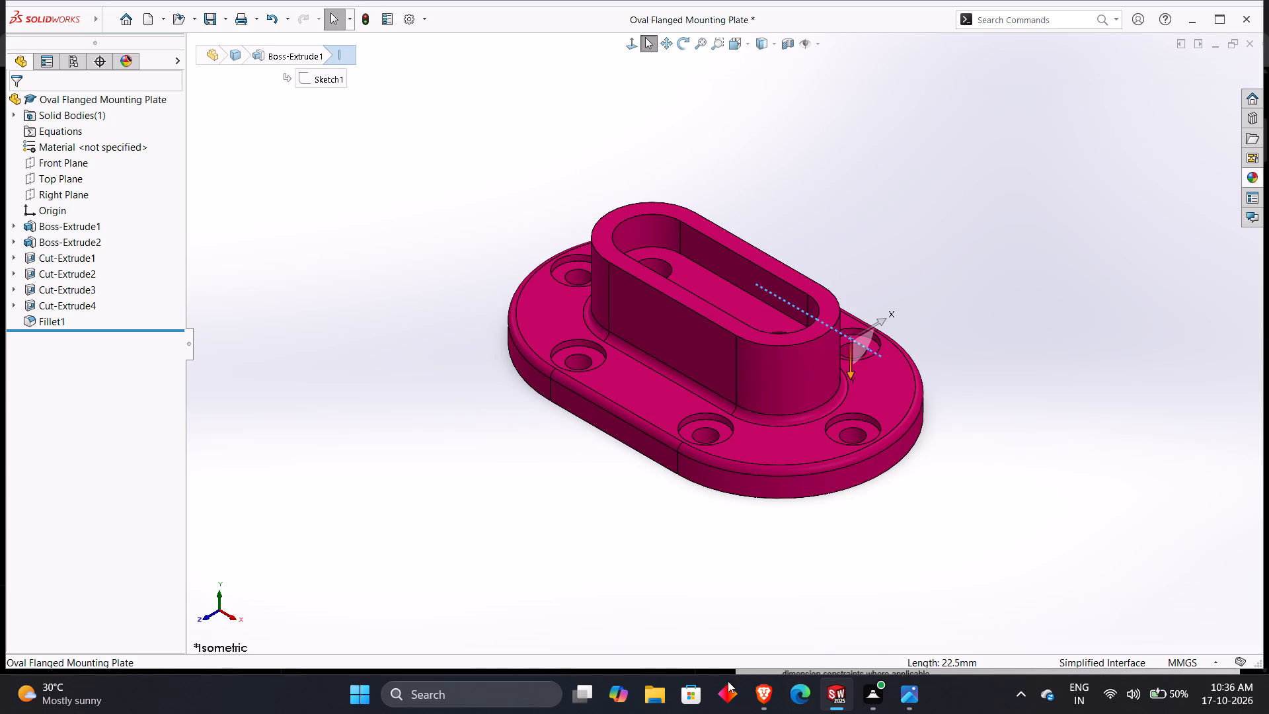
Examine the plate's central boss and pocket, counterbored flange holes and underside from several angles.
click(828, 697)
click(870, 607)
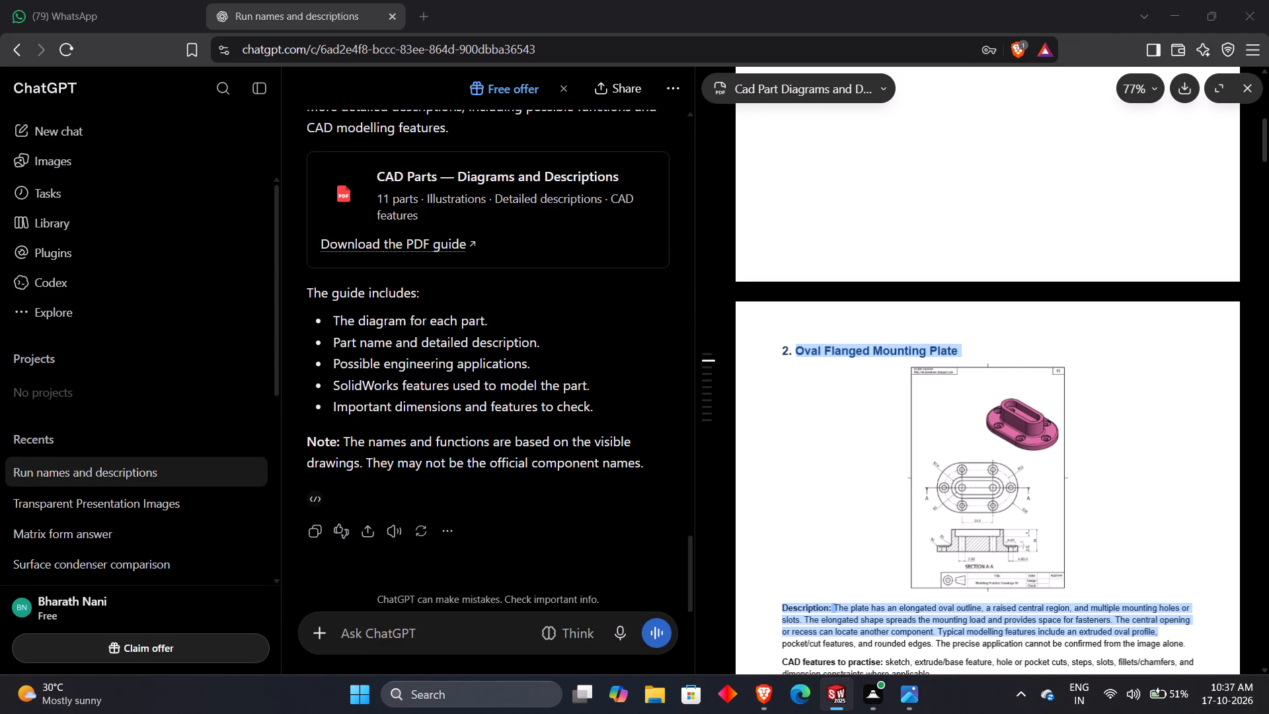
click(837, 695)
scroll(1009, 371, down, 4)
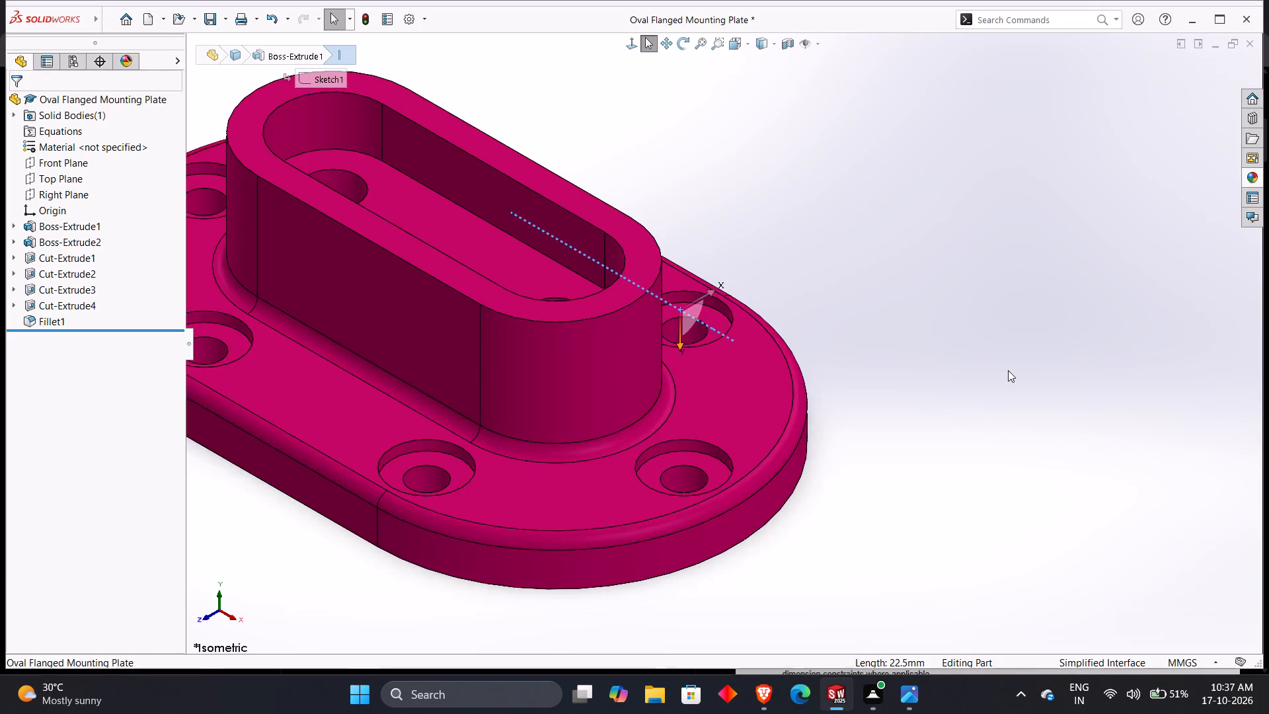
scroll(988, 370, up, 5)
middle_drag(805, 268, 793, 281)
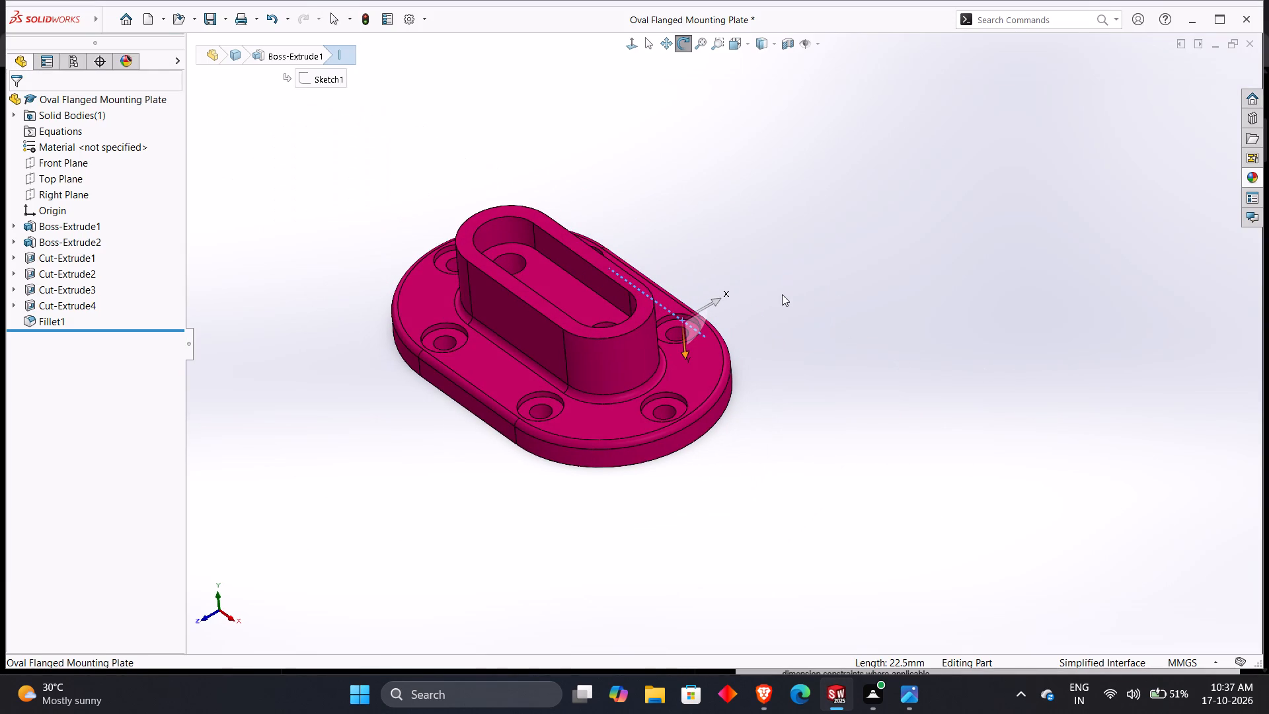
click(782, 294)
middle_drag(782, 294, 861, 332)
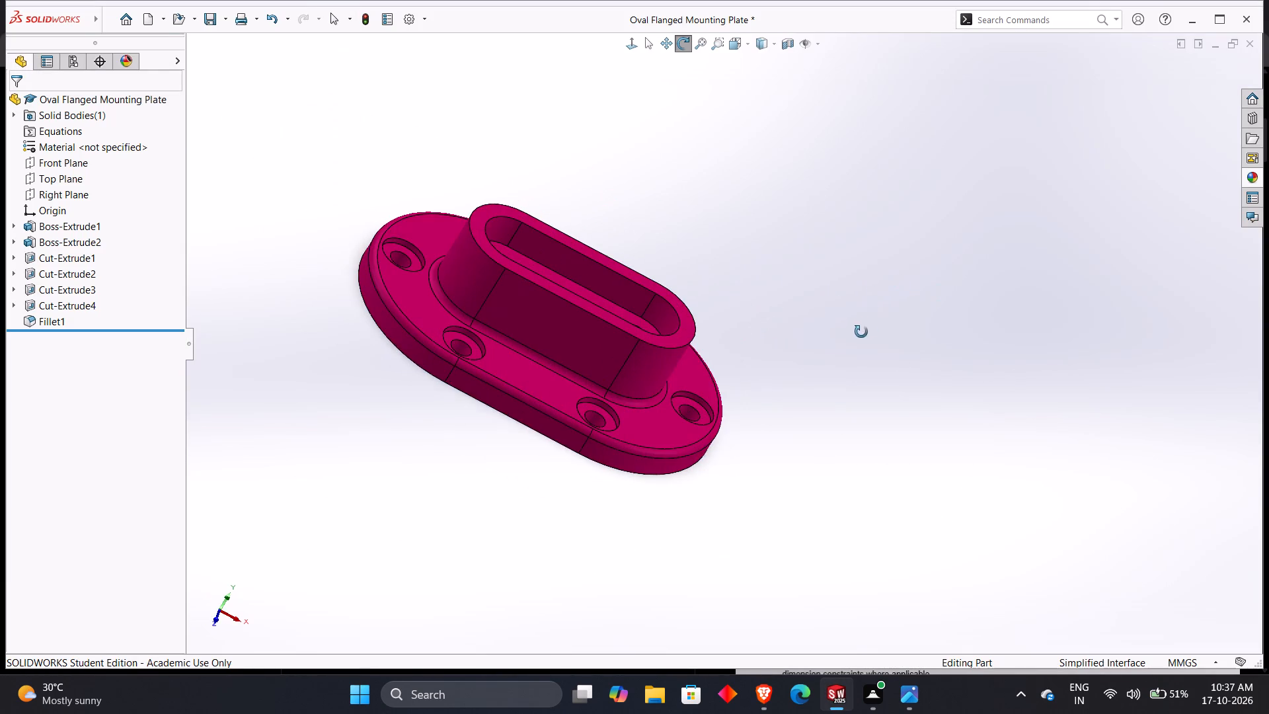
middle_drag(861, 332, 861, 333)
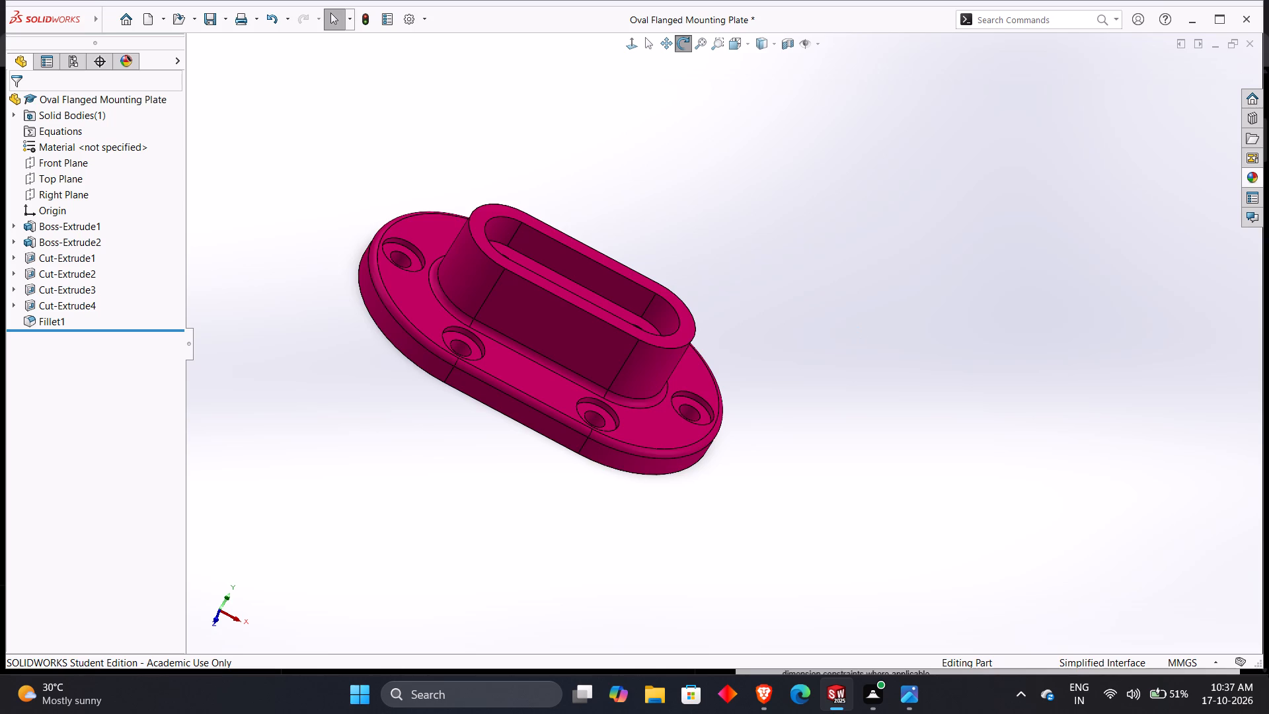
middle_drag(865, 418, 861, 418)
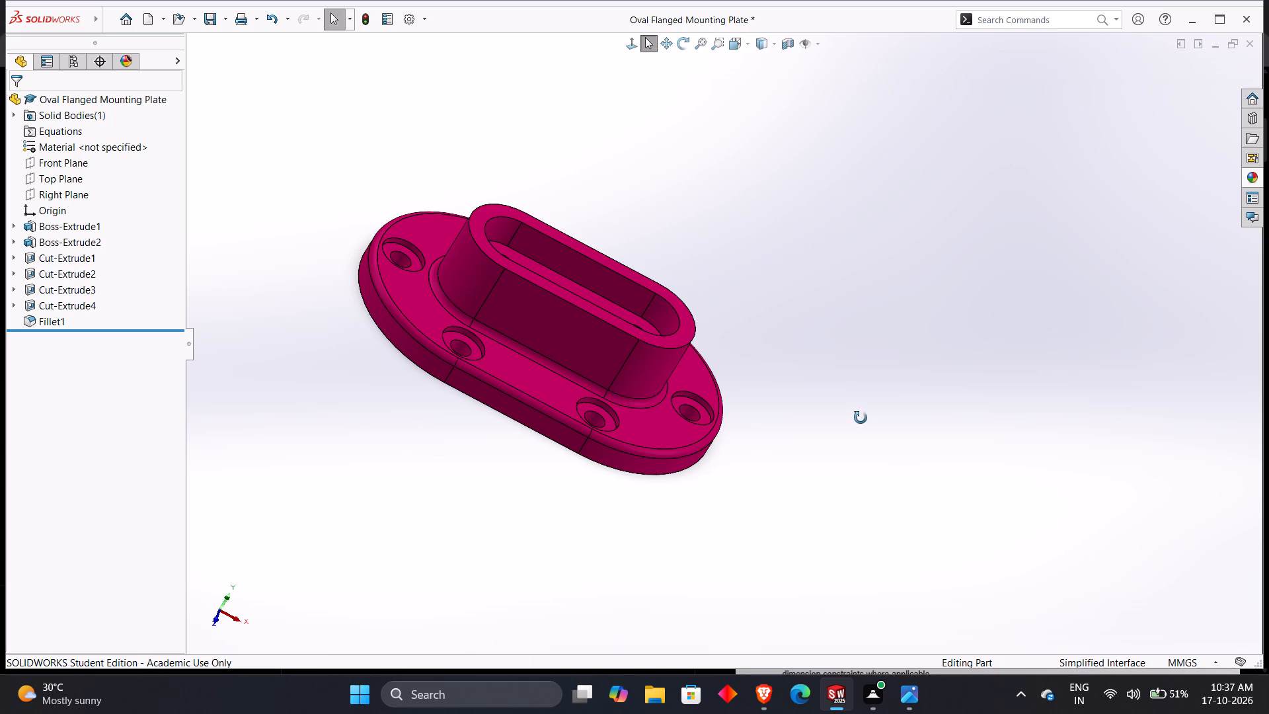
middle_drag(861, 418, 590, 508)
middle_drag(714, 368, 628, 540)
middle_drag(698, 352, 698, 323)
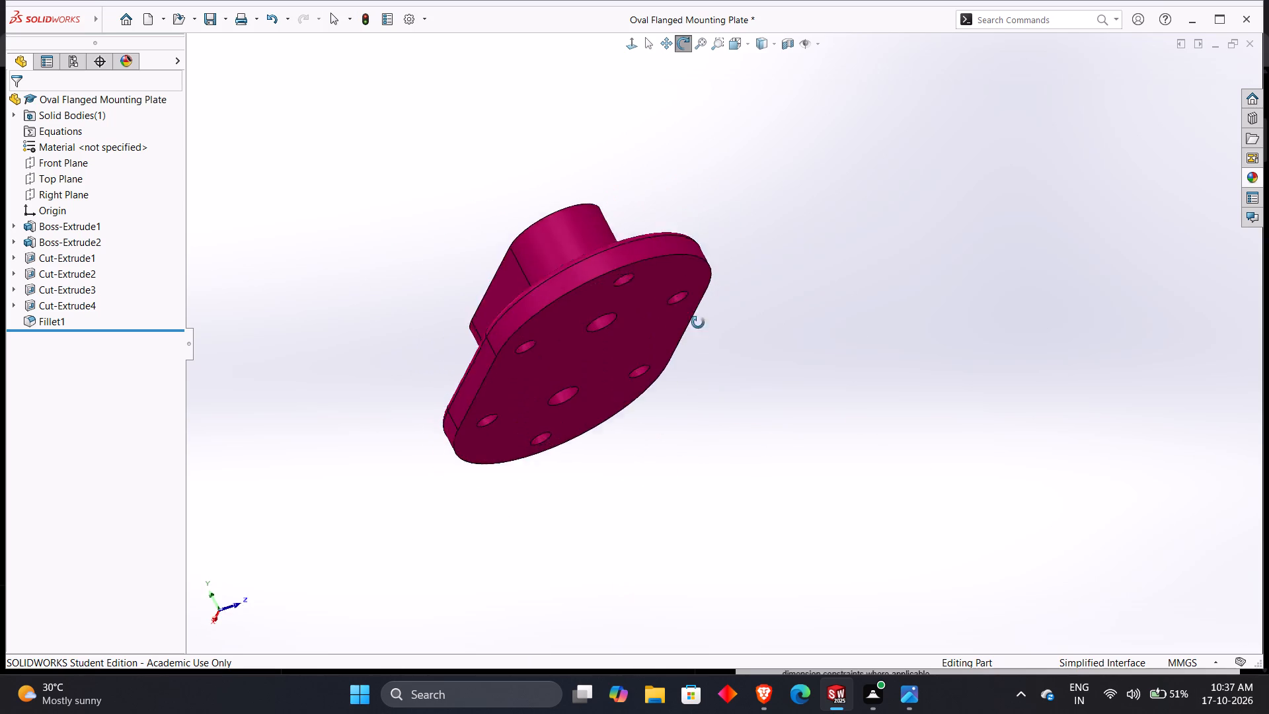
middle_drag(698, 323, 547, 528)
middle_drag(932, 278, 882, 458)
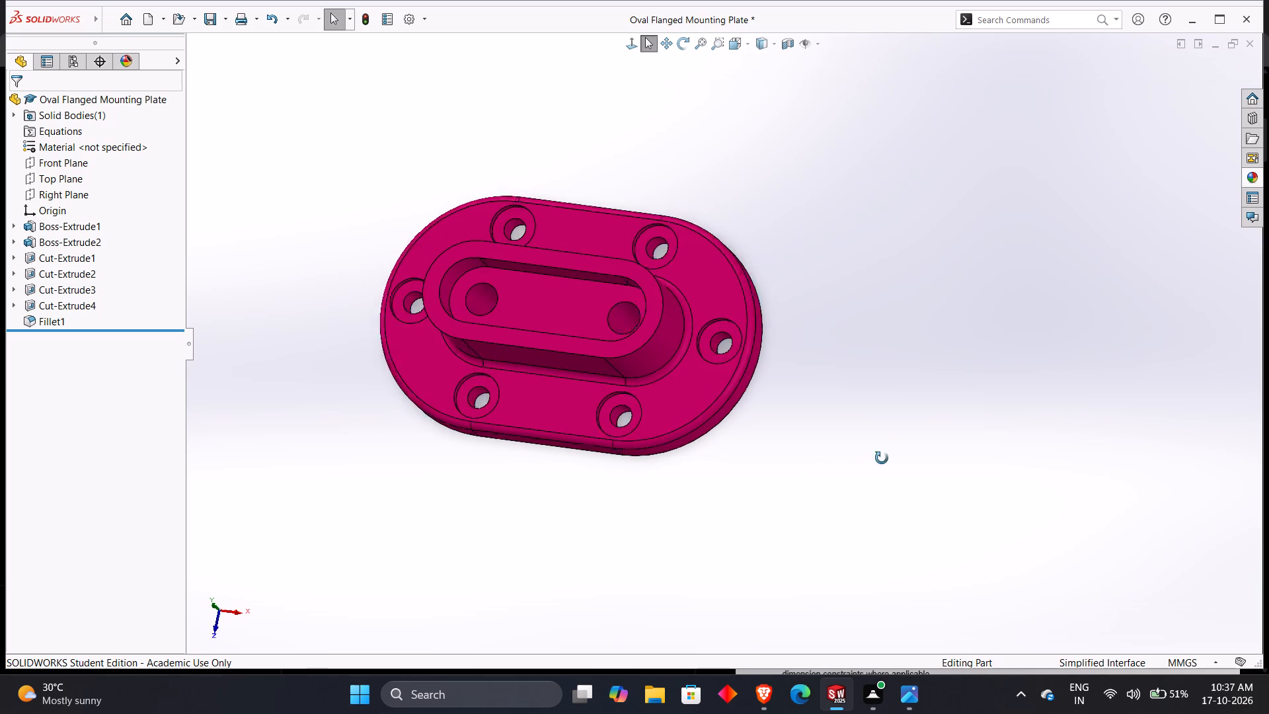
middle_drag(882, 458, 924, 418)
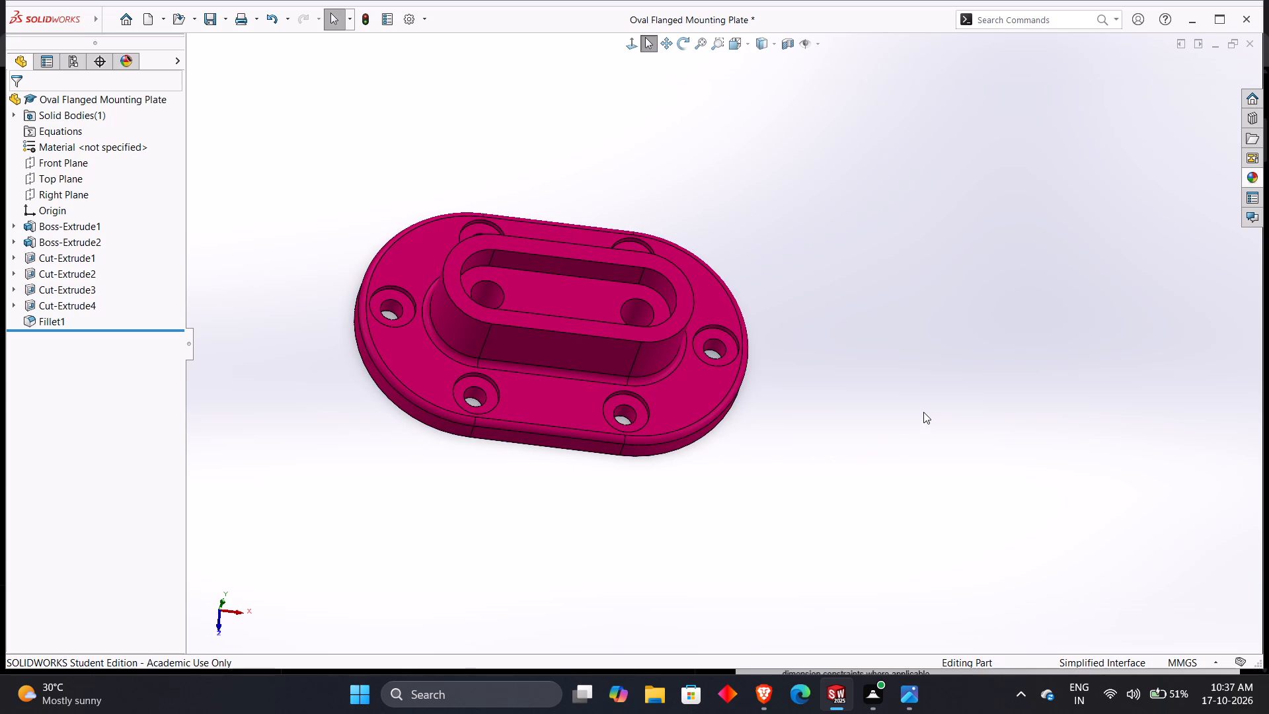
Switch to the reference drawing in Photos and examine the dimensions in its top view and section A-A.
key(alt+Tab)
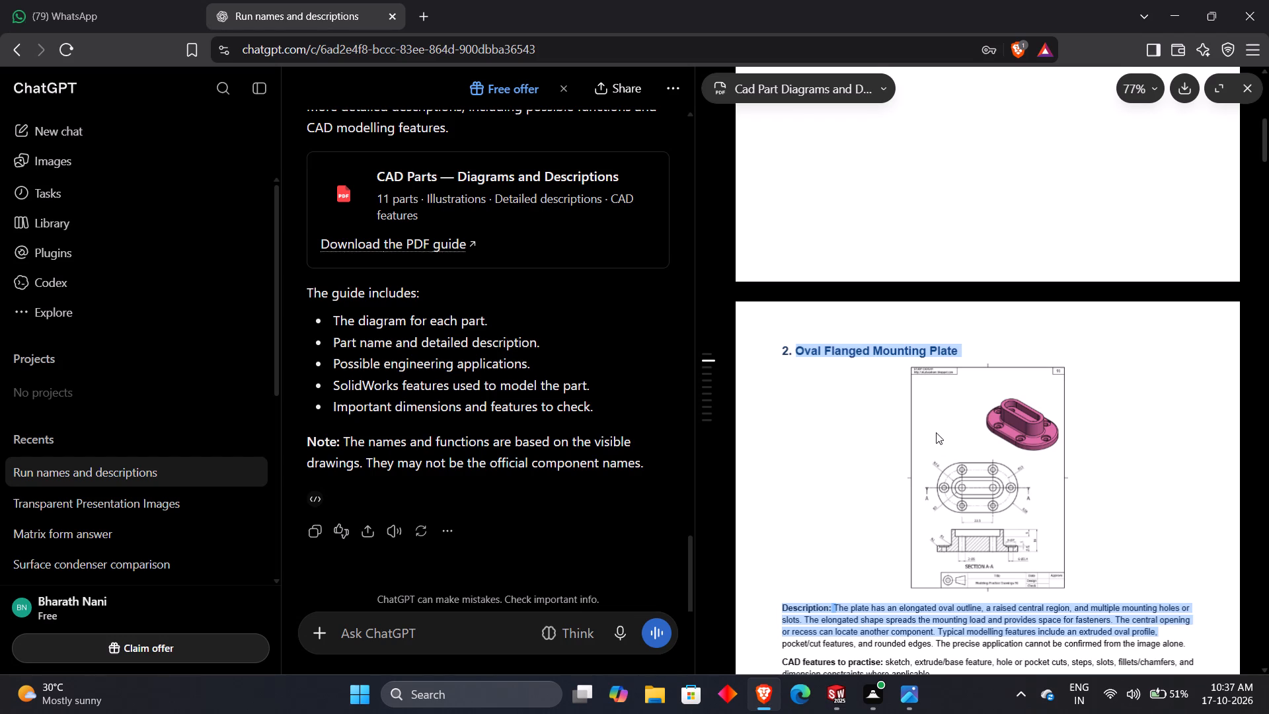
key(alt+Tab)
click(900, 692)
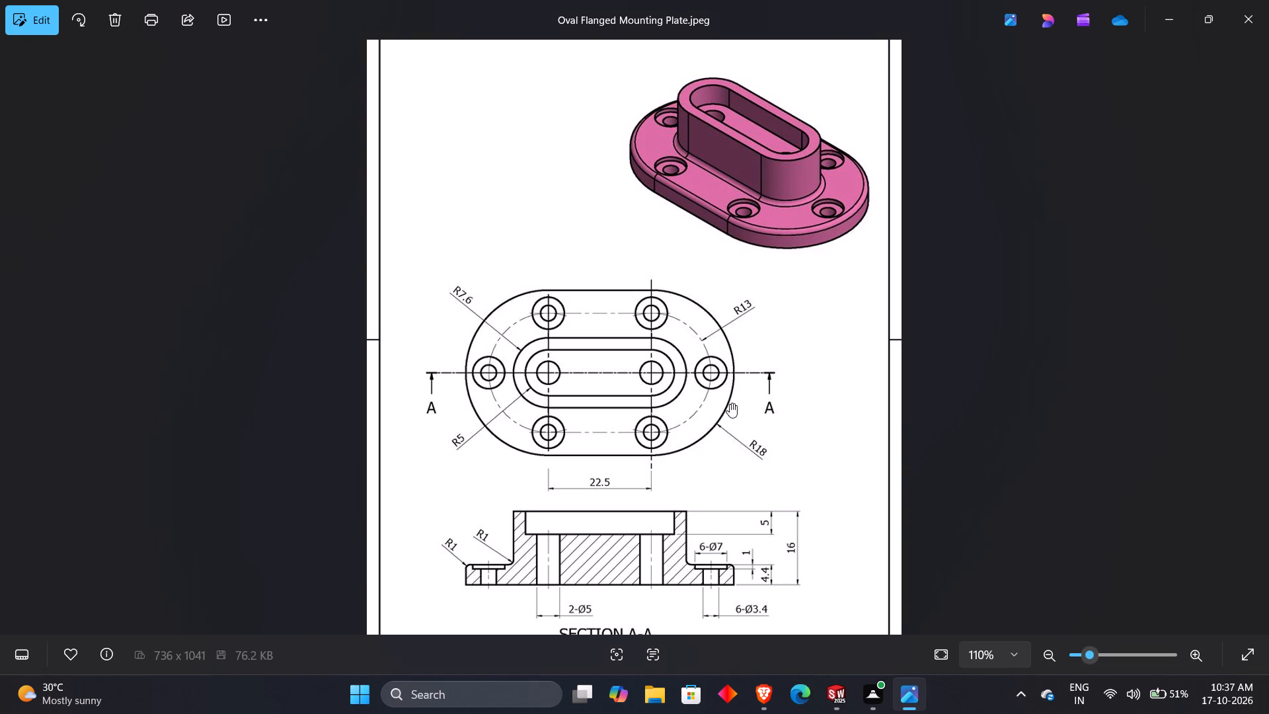
scroll(721, 515, down, 1)
scroll(713, 576, up, 3)
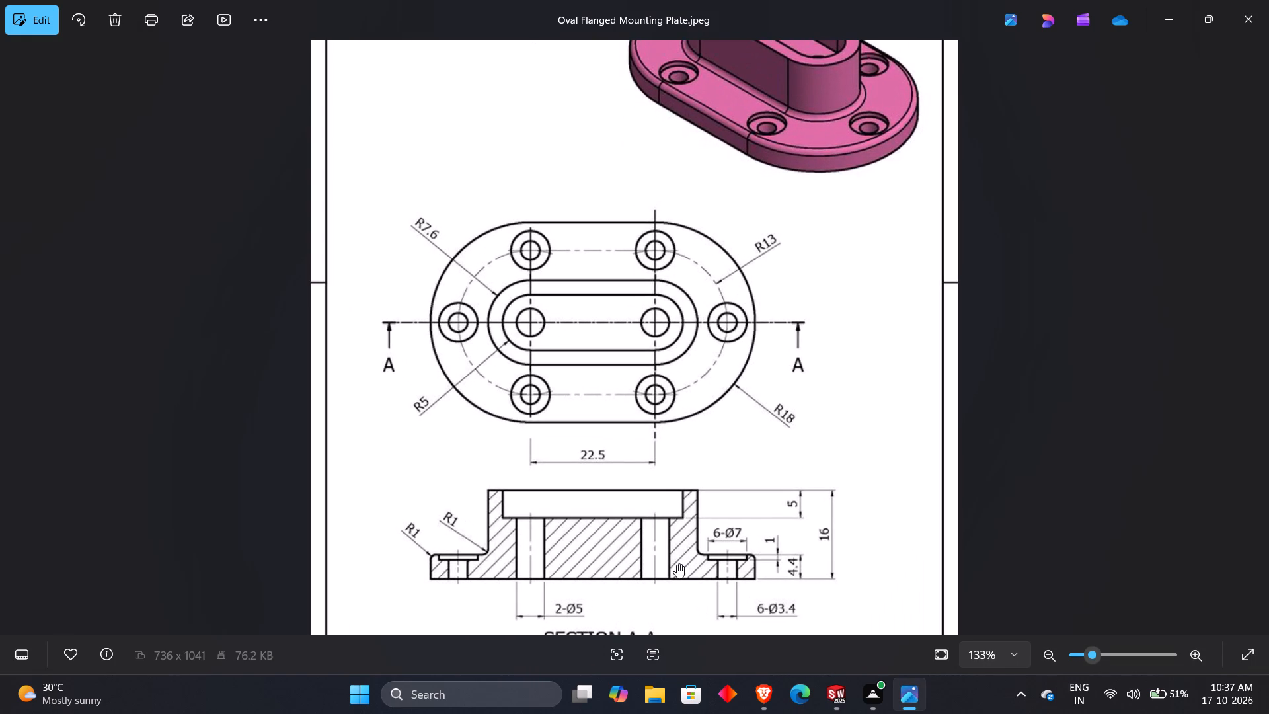
scroll(677, 564, up, 1)
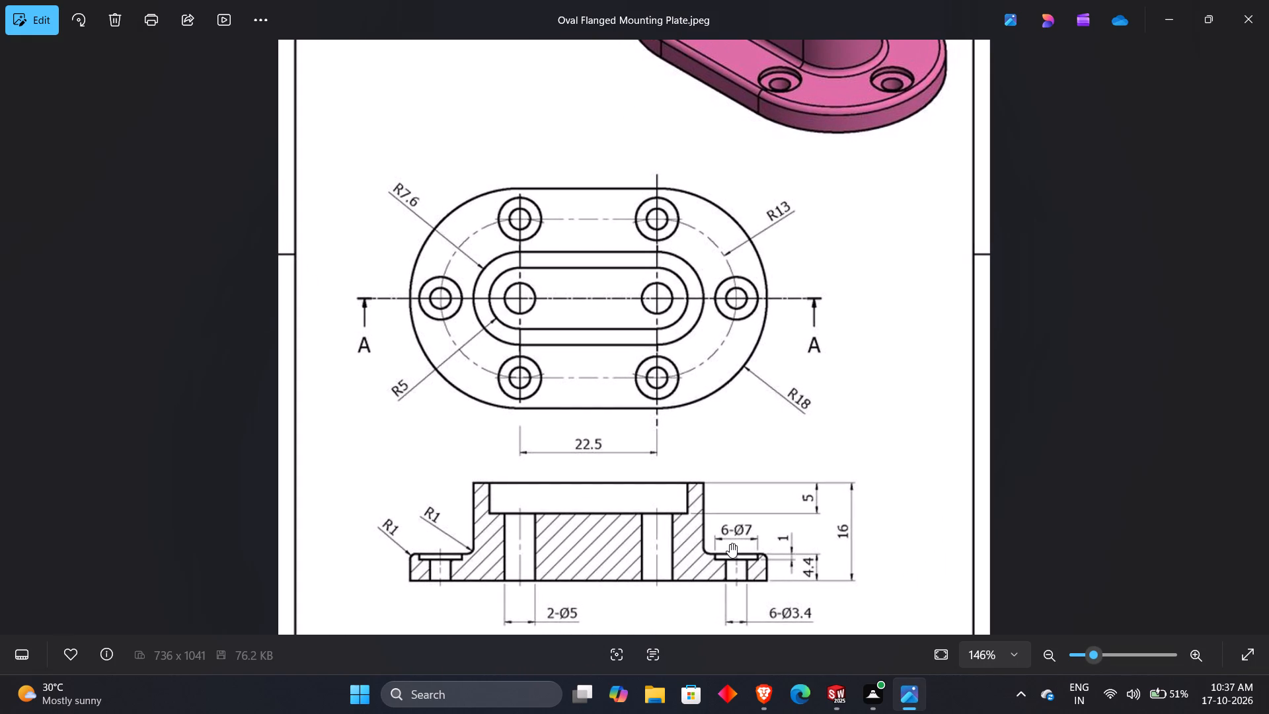
alt+scroll(728, 541, up, 4)
alt+scroll(728, 538, down, 7)
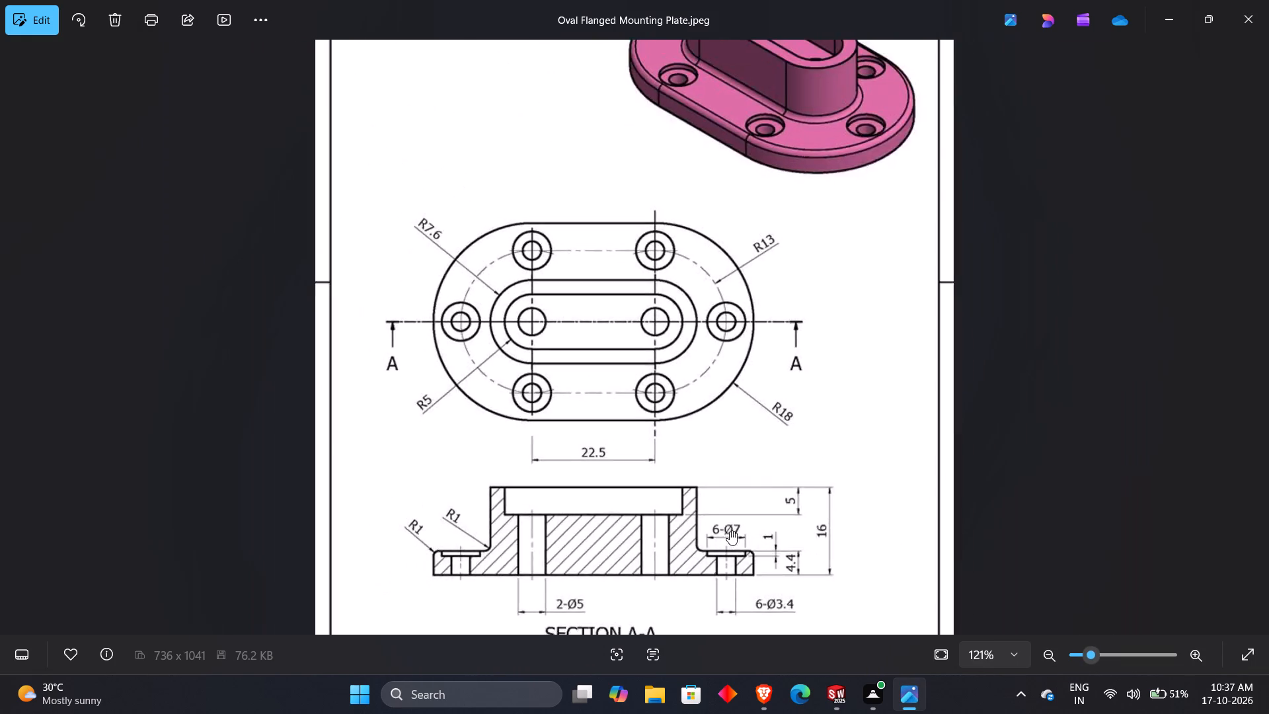
alt+scroll(730, 531, down, 5)
Return to SOLIDWORKS and save the Oval Flanged Mounting Plate part.
key(alt+Tab)
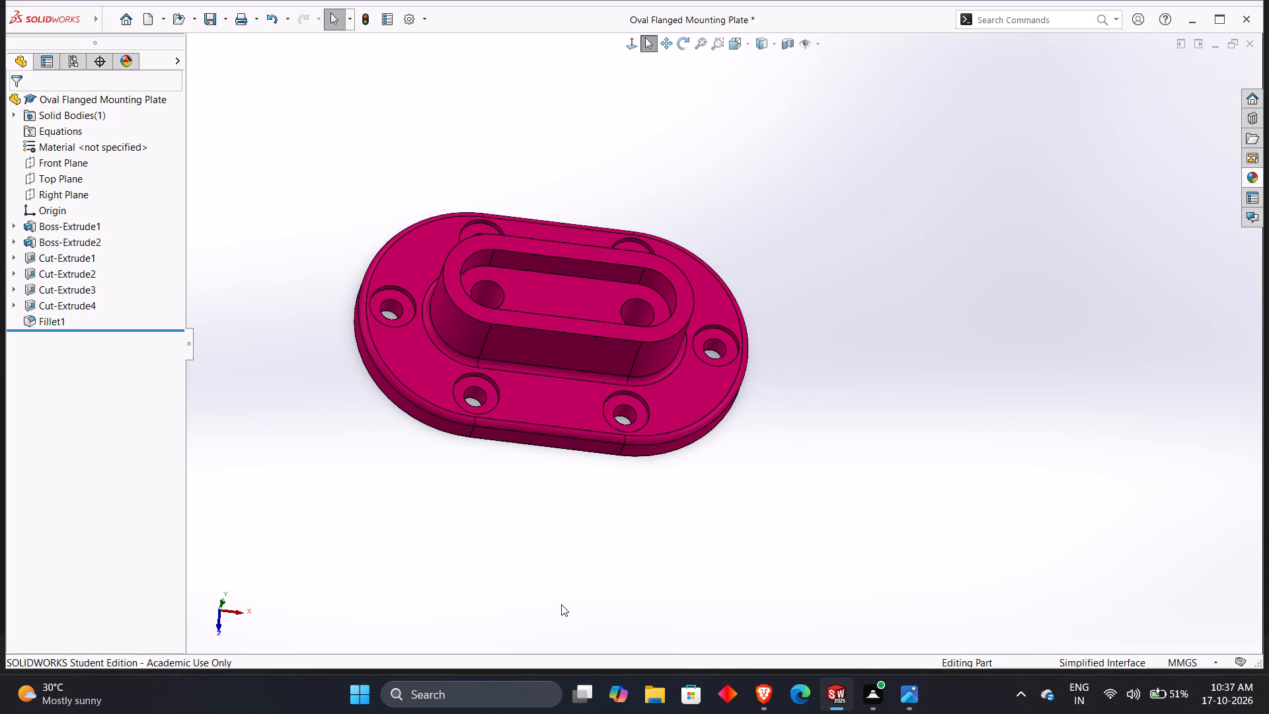
key(ctrl+s)
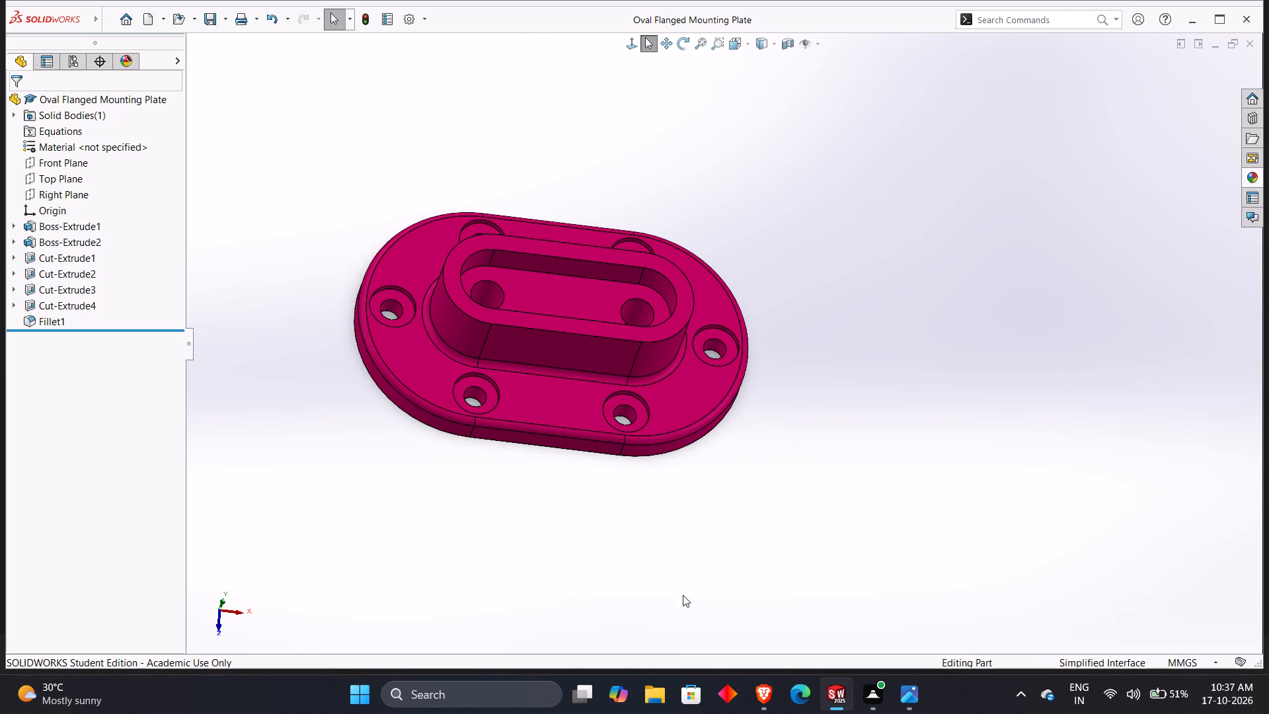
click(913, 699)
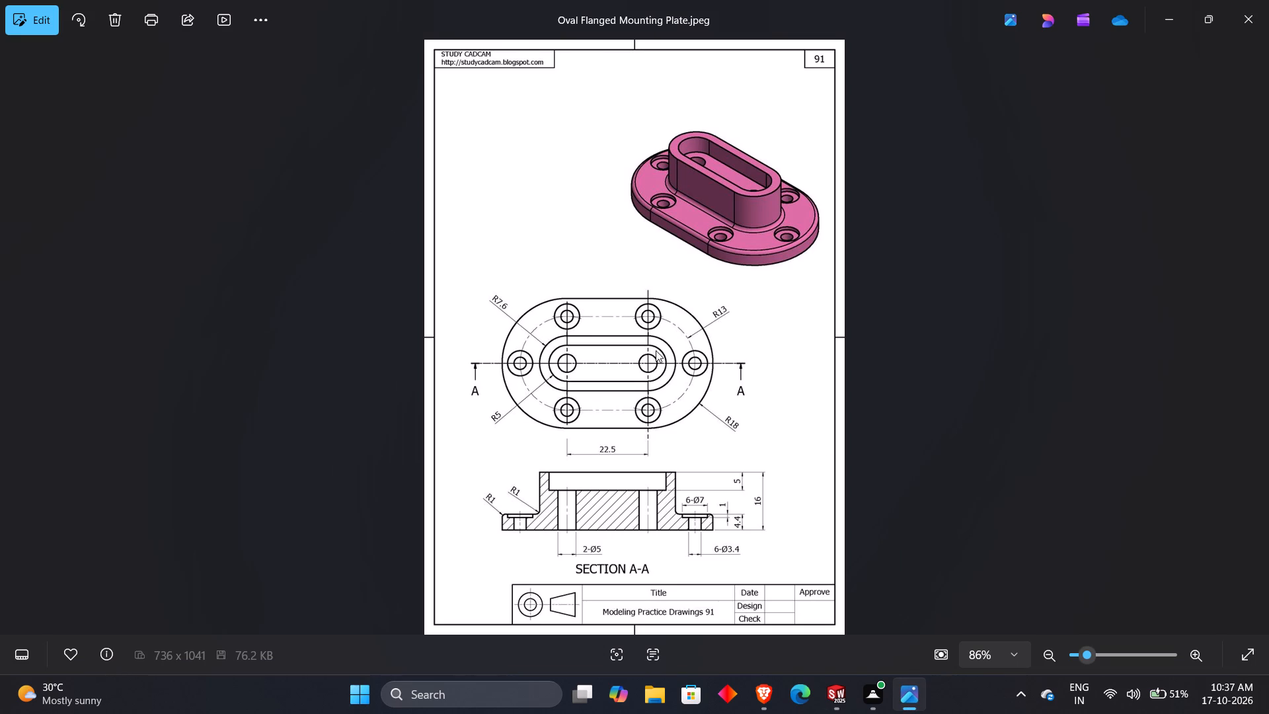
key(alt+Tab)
Open the WhatsApp image archive in the FUJI folder, examine the Exercise 28 bracket drawing's dimensions in Photos, and close it.
click(653, 695)
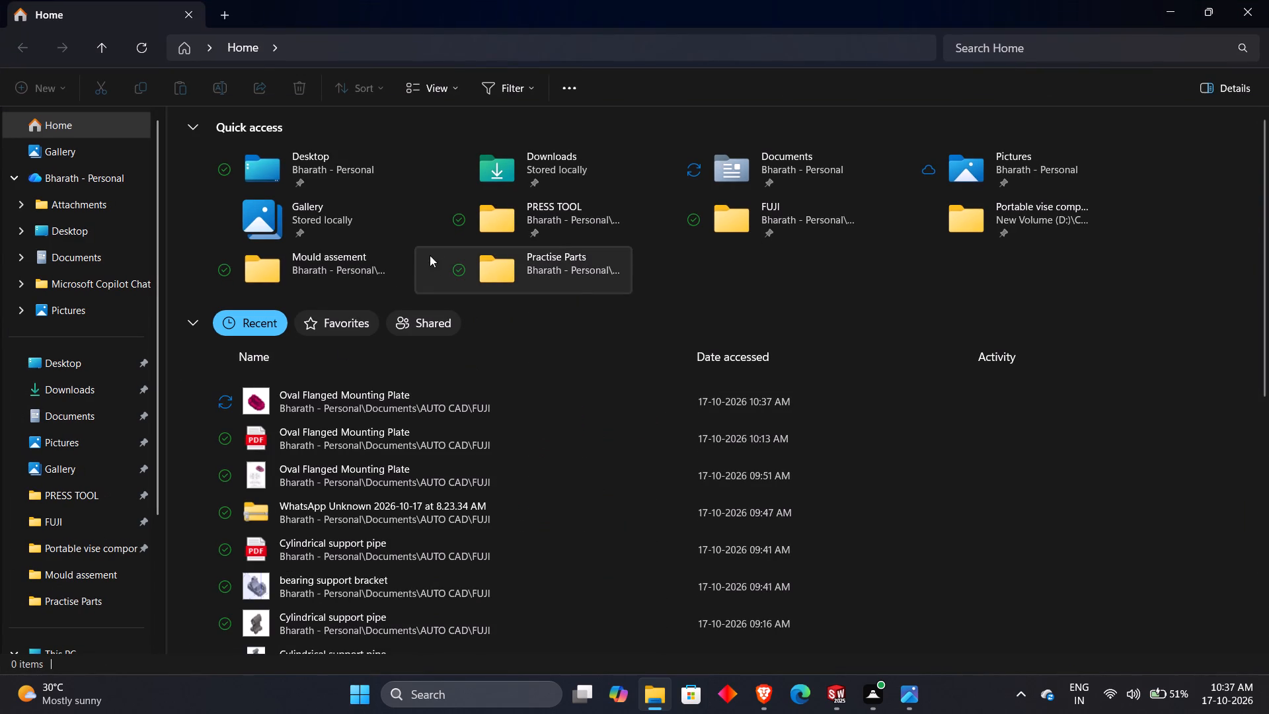
double_click(785, 175)
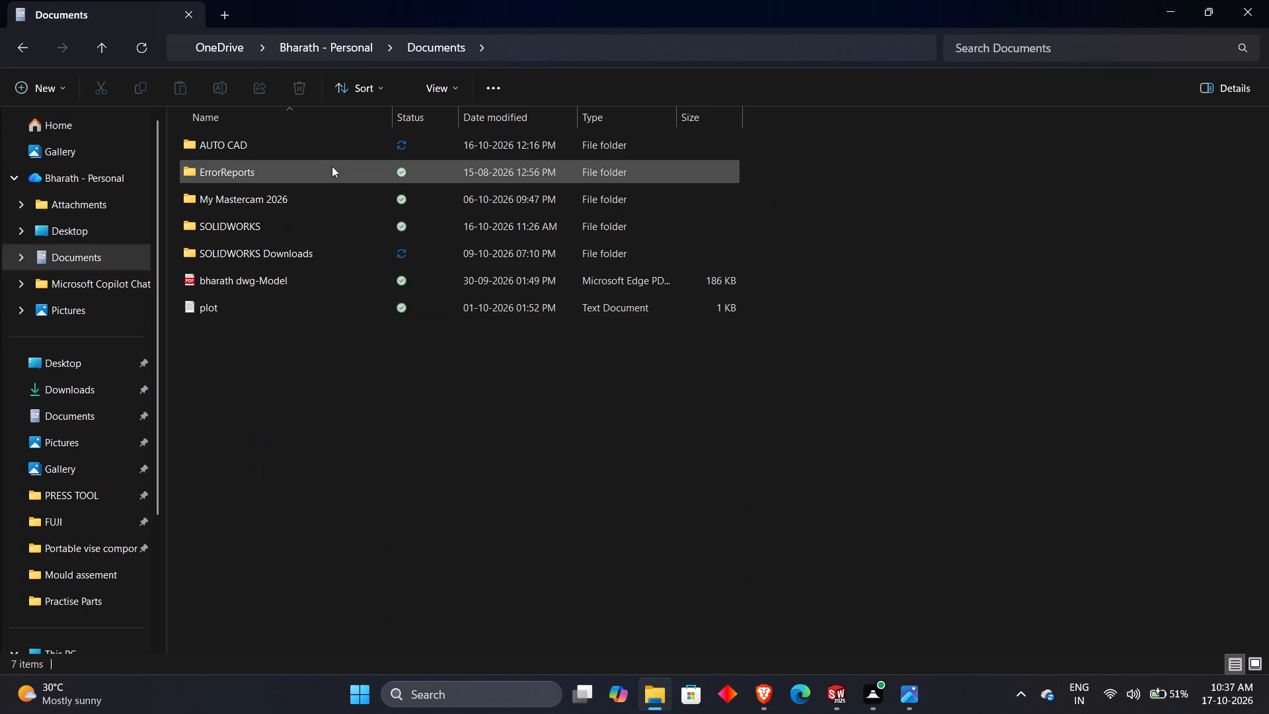
double_click(323, 134)
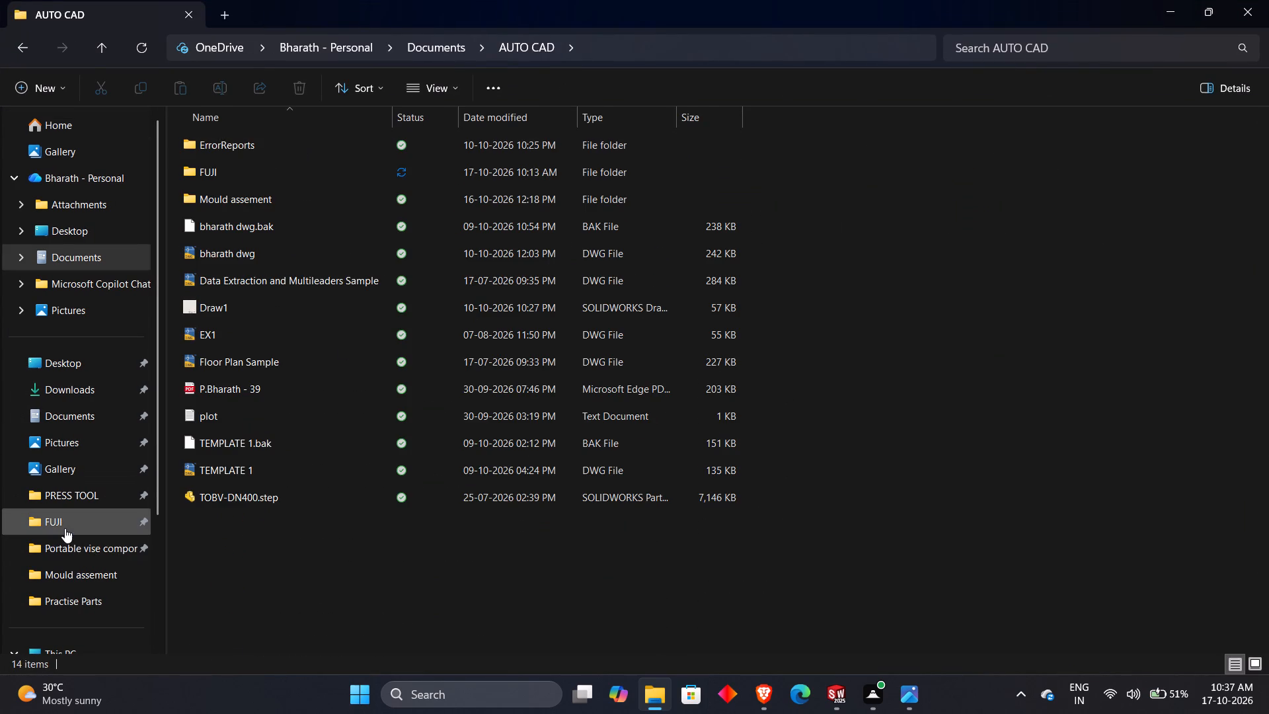
click(82, 524)
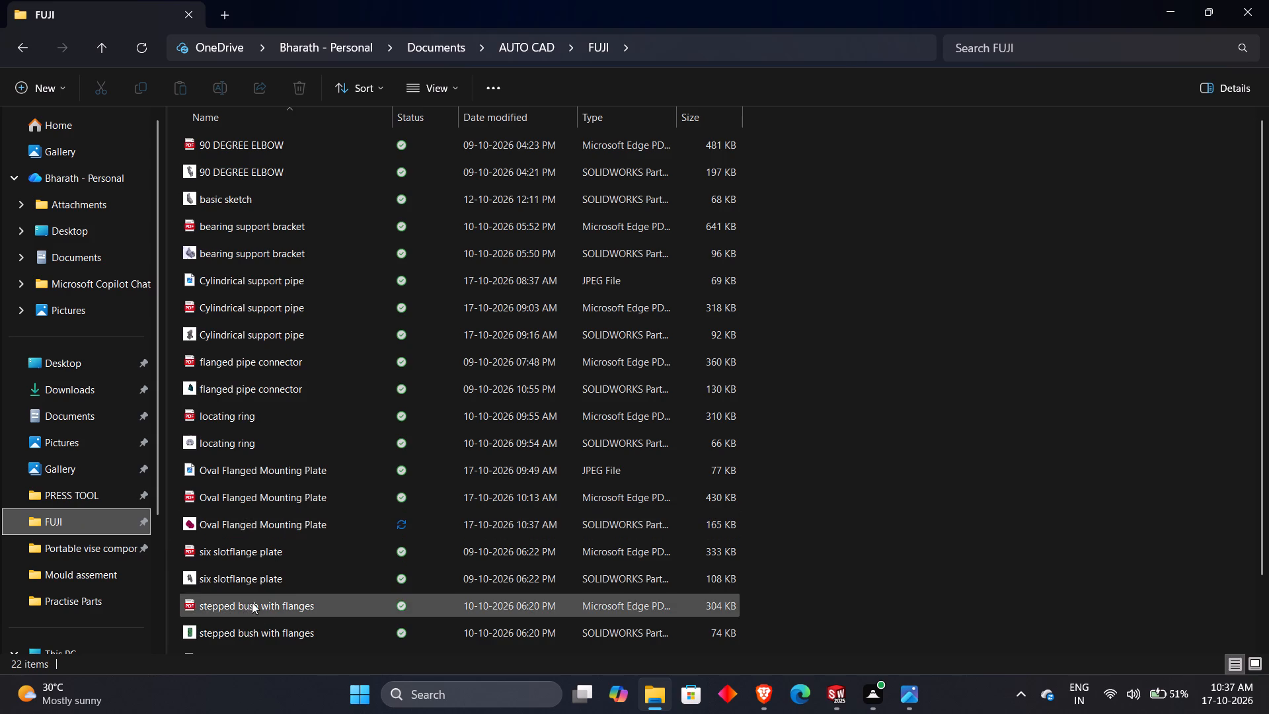
scroll(276, 608, down, 5)
double_click(276, 643)
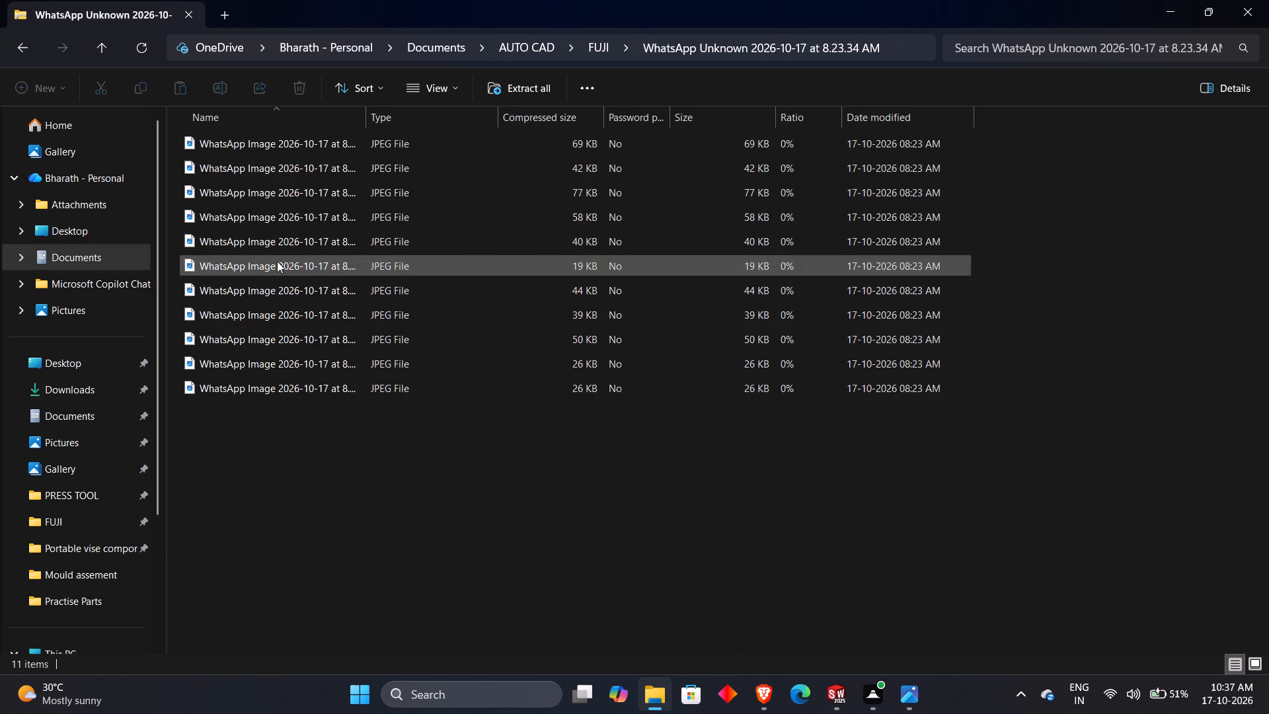
double_click(290, 223)
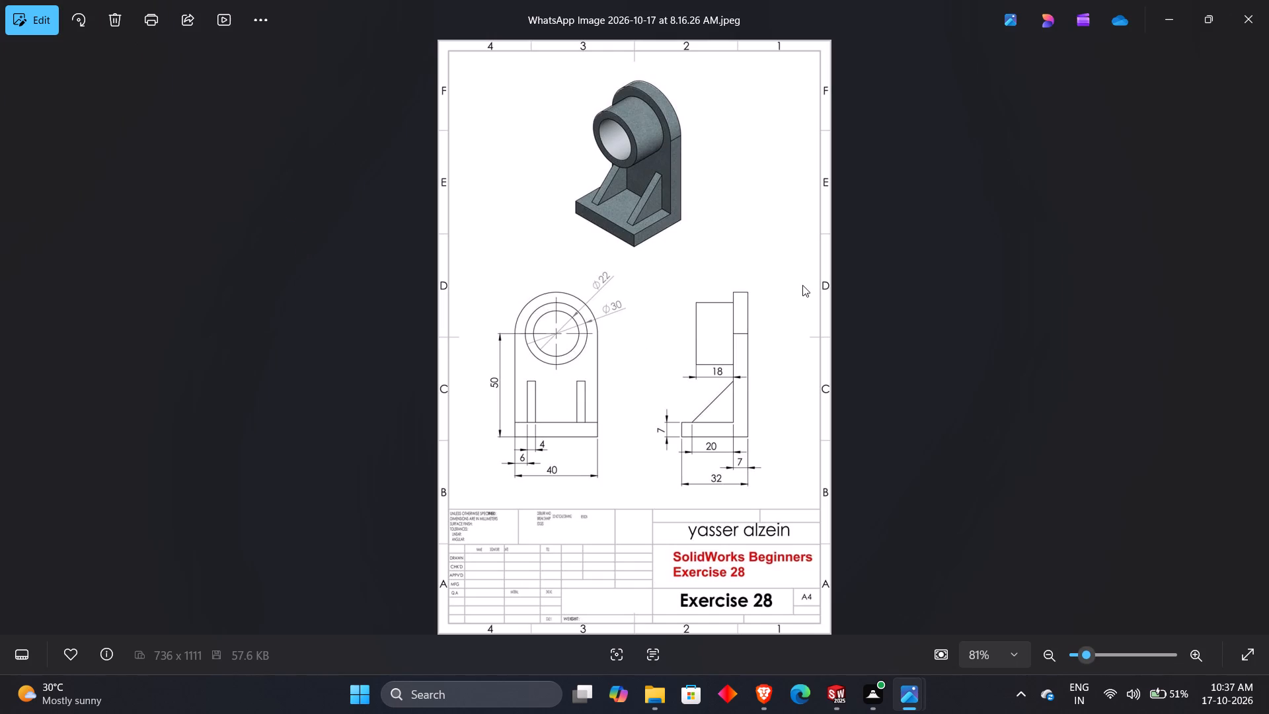
scroll(676, 438, up, 3)
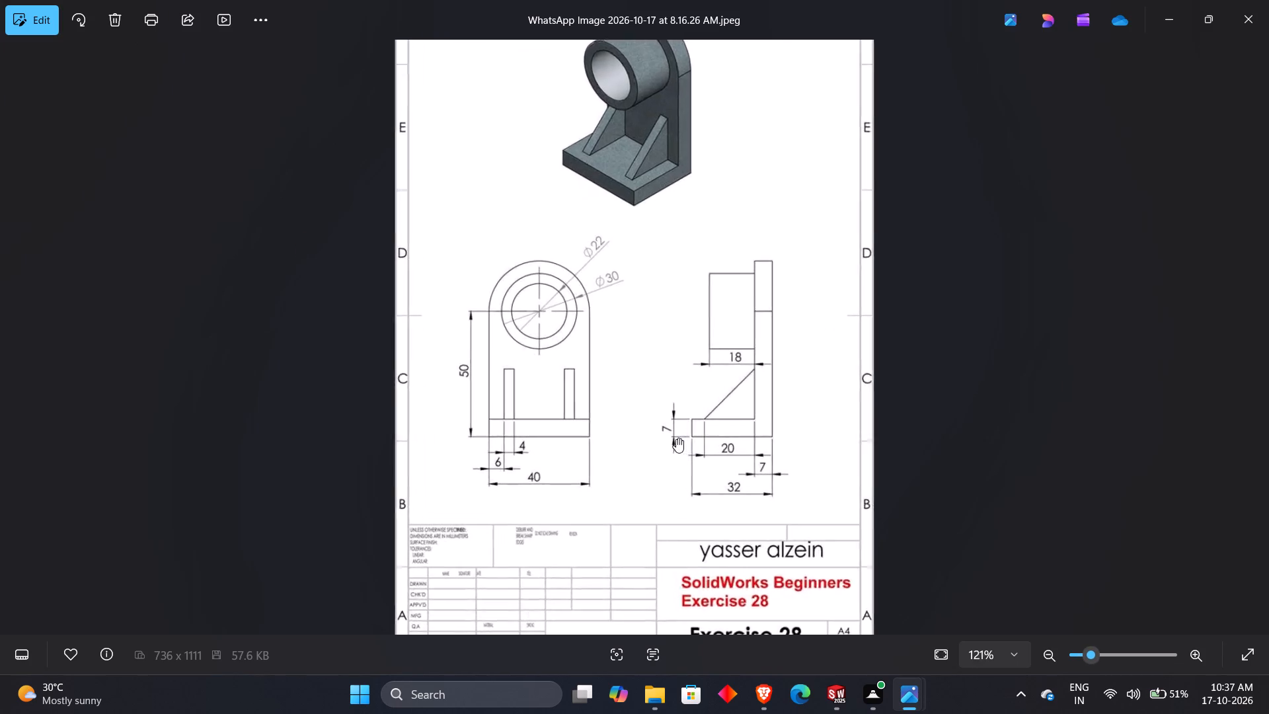
scroll(676, 438, up, 2)
scroll(677, 438, down, 8)
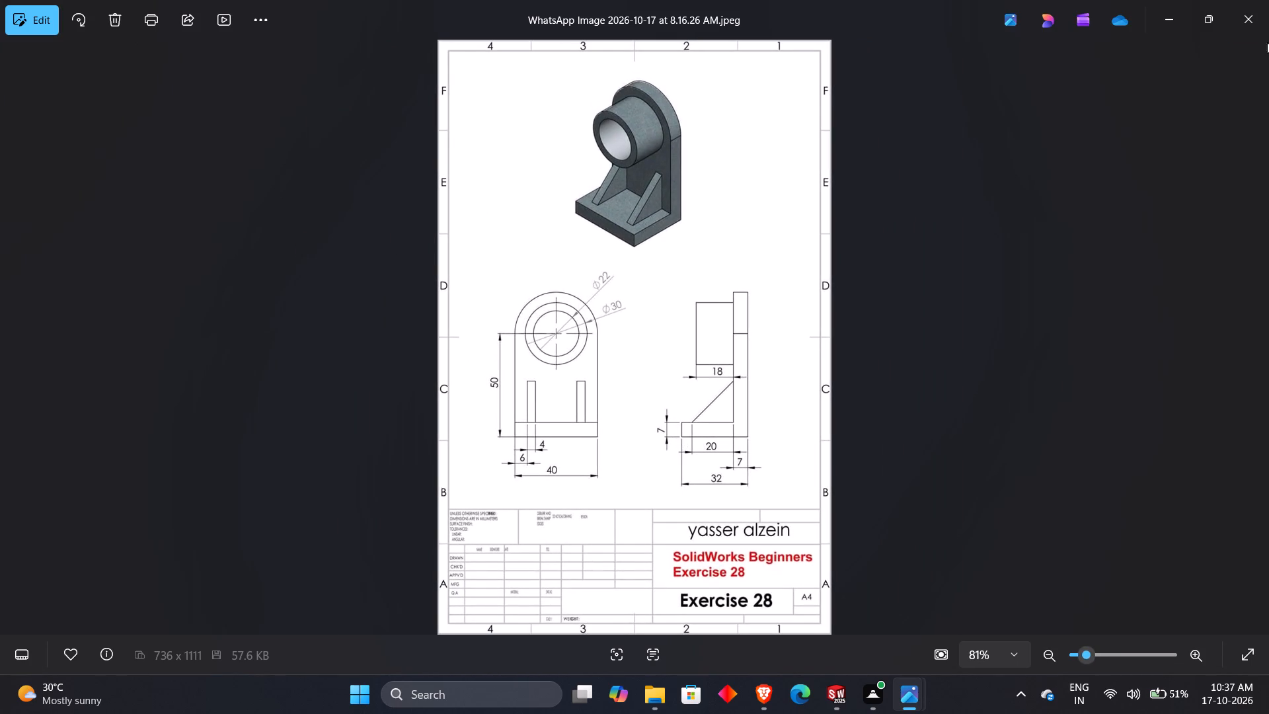
click(1242, 9)
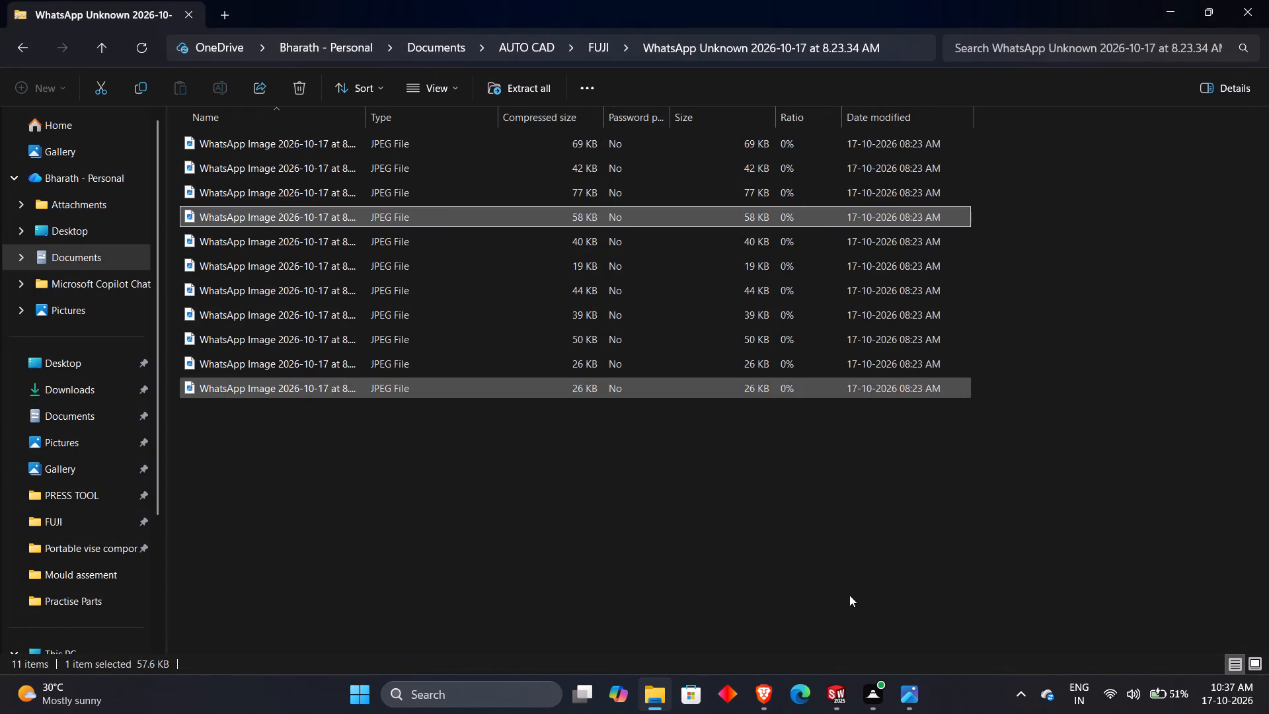
Check the Oval Flanged Mounting Plate reference drawing in Photos, then inspect the SOLIDWORKS model's underside, boss, pocket and flange holes.
click(904, 705)
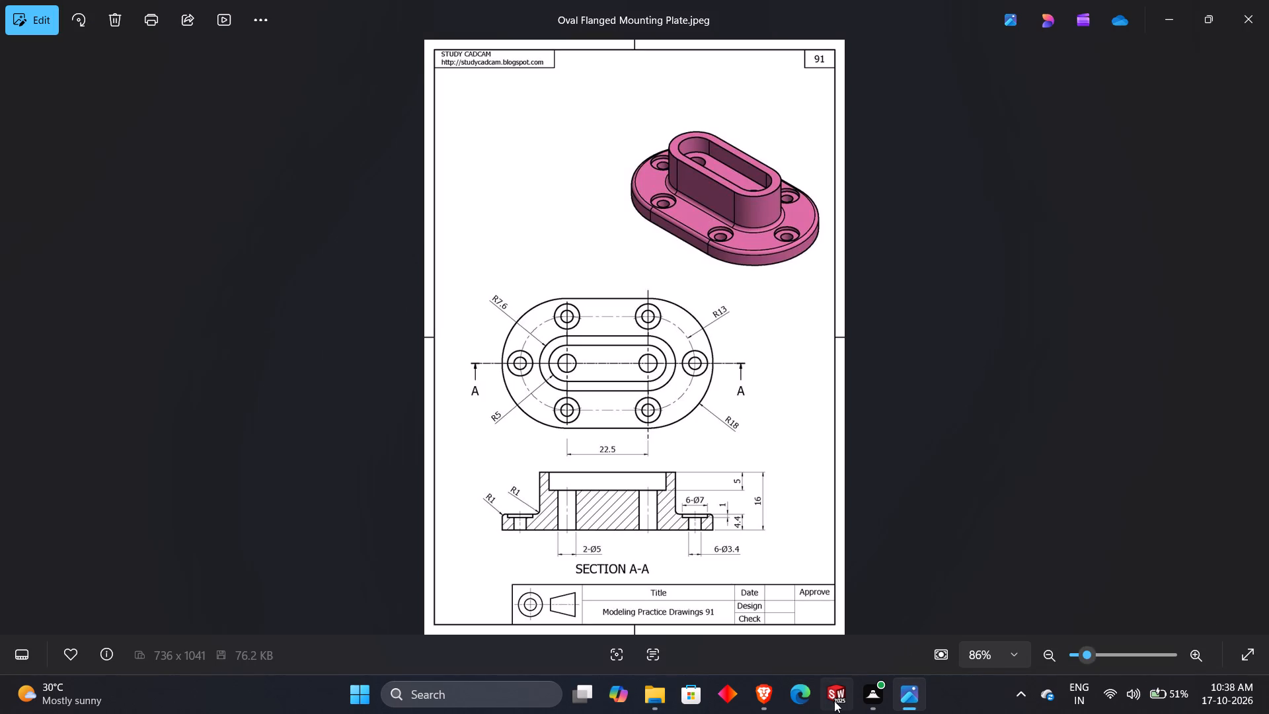
click(834, 701)
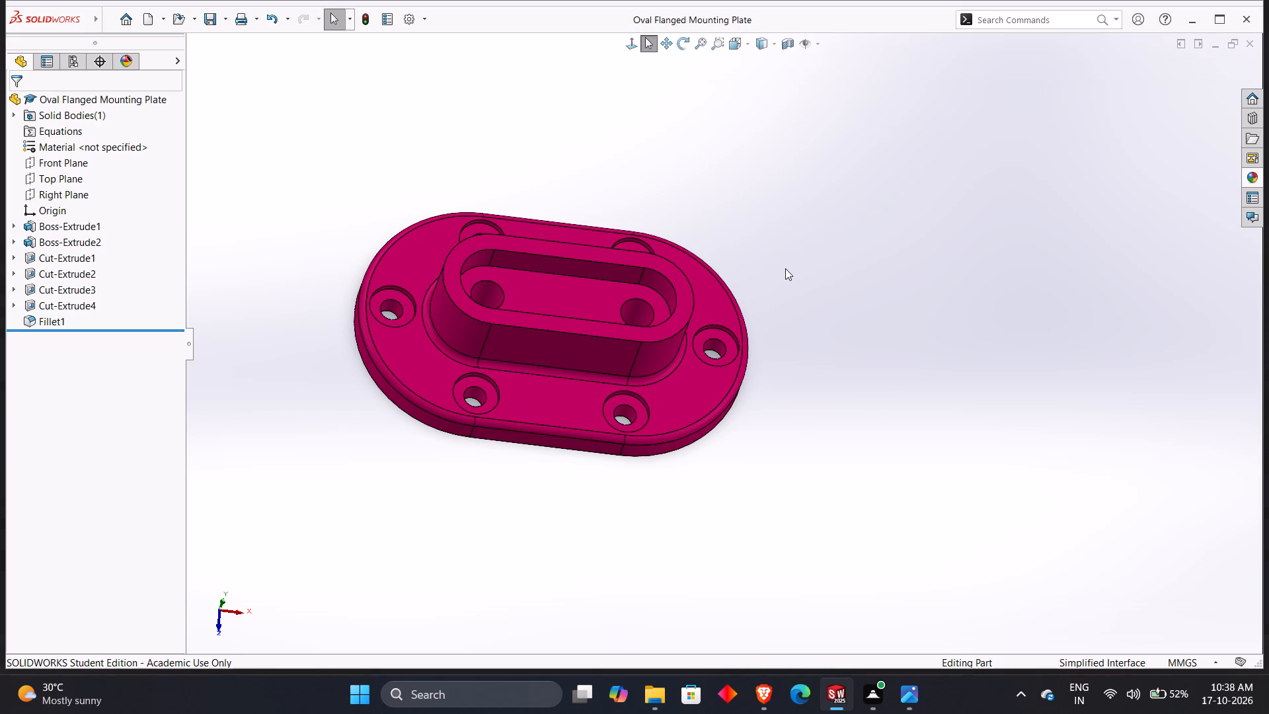
key(ctrl+7)
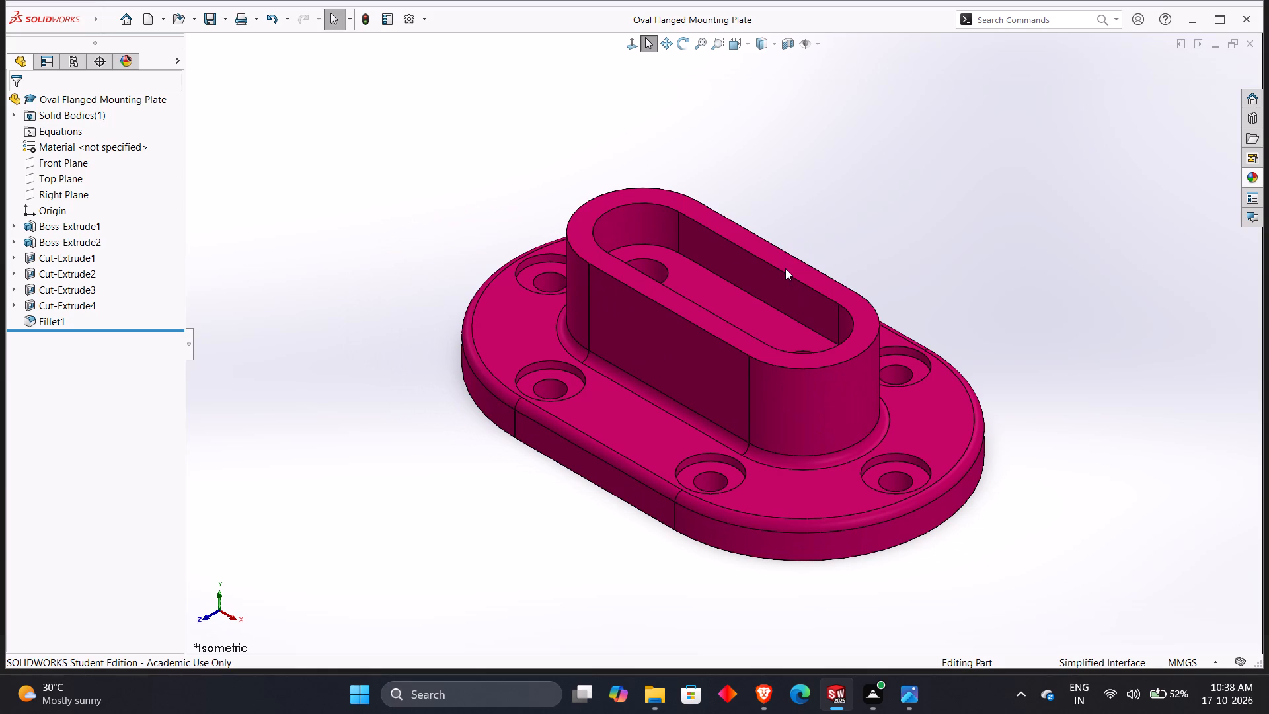
scroll(785, 268, right, 5)
middle_drag(986, 262, 750, 482)
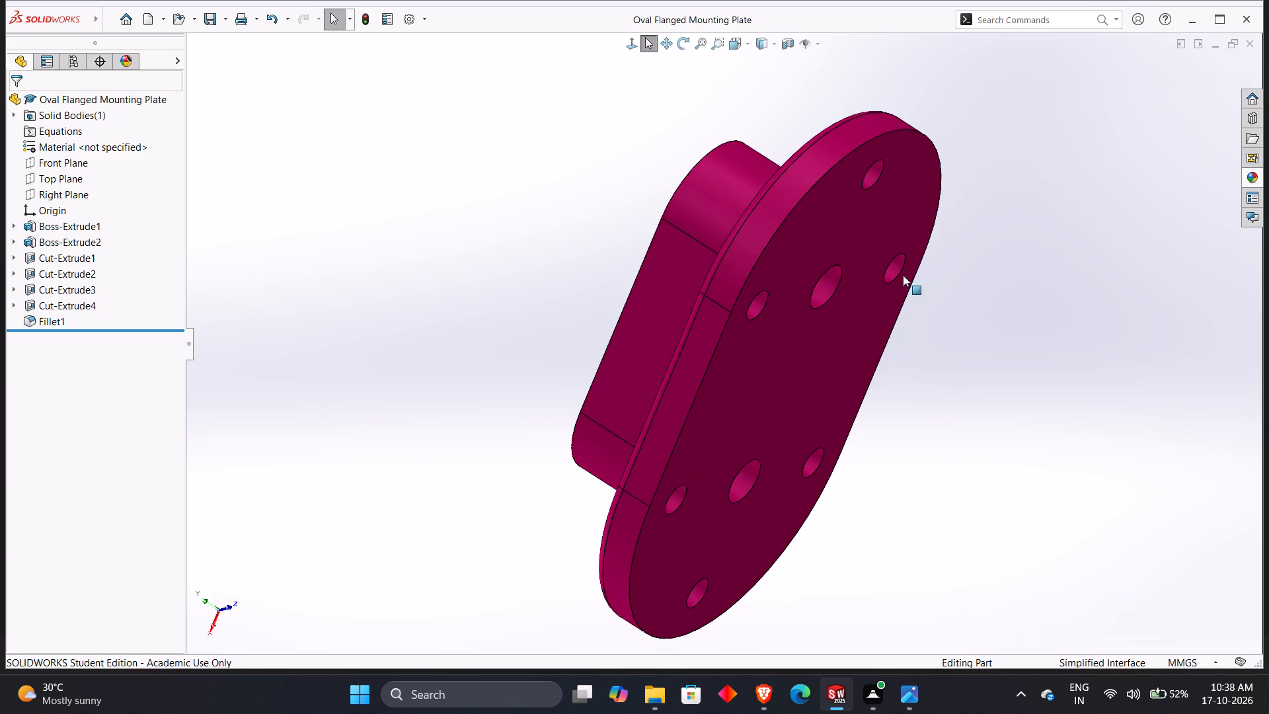
middle_drag(907, 286, 917, 457)
middle_drag(994, 275, 991, 398)
middle_drag(1010, 357, 1050, 354)
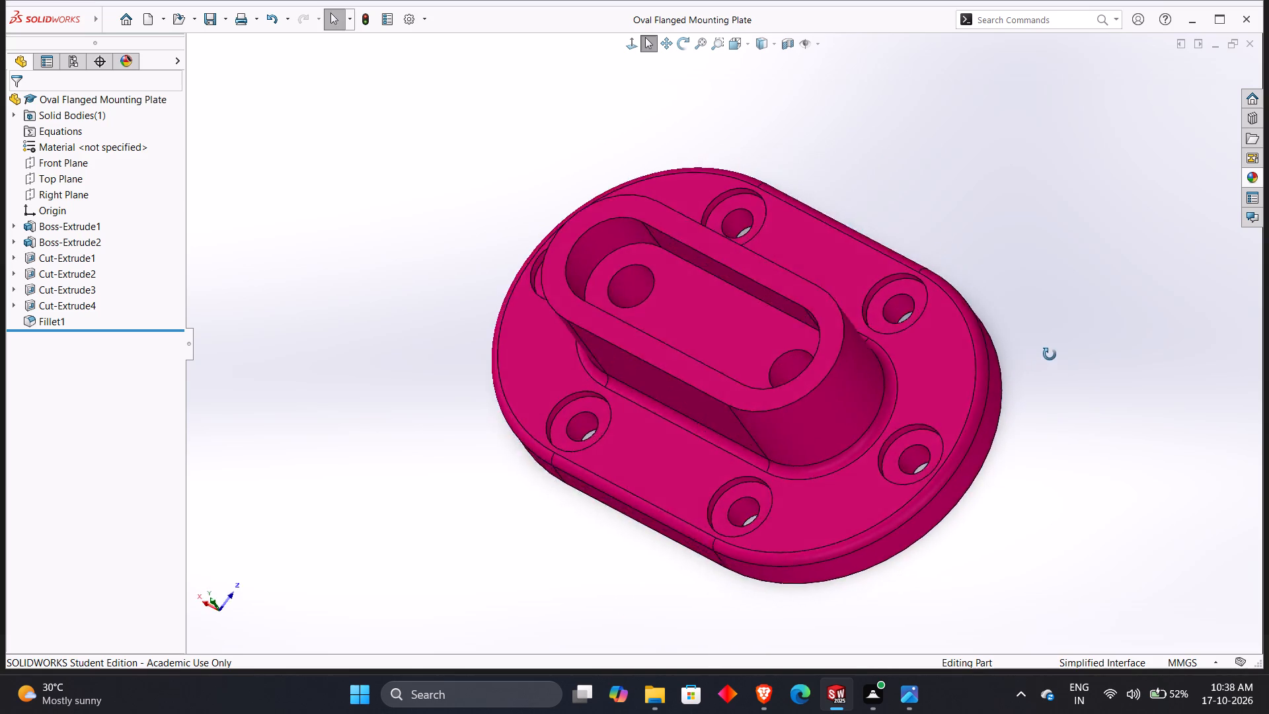
middle_drag(1050, 354, 1112, 292)
middle_drag(1093, 313, 1114, 293)
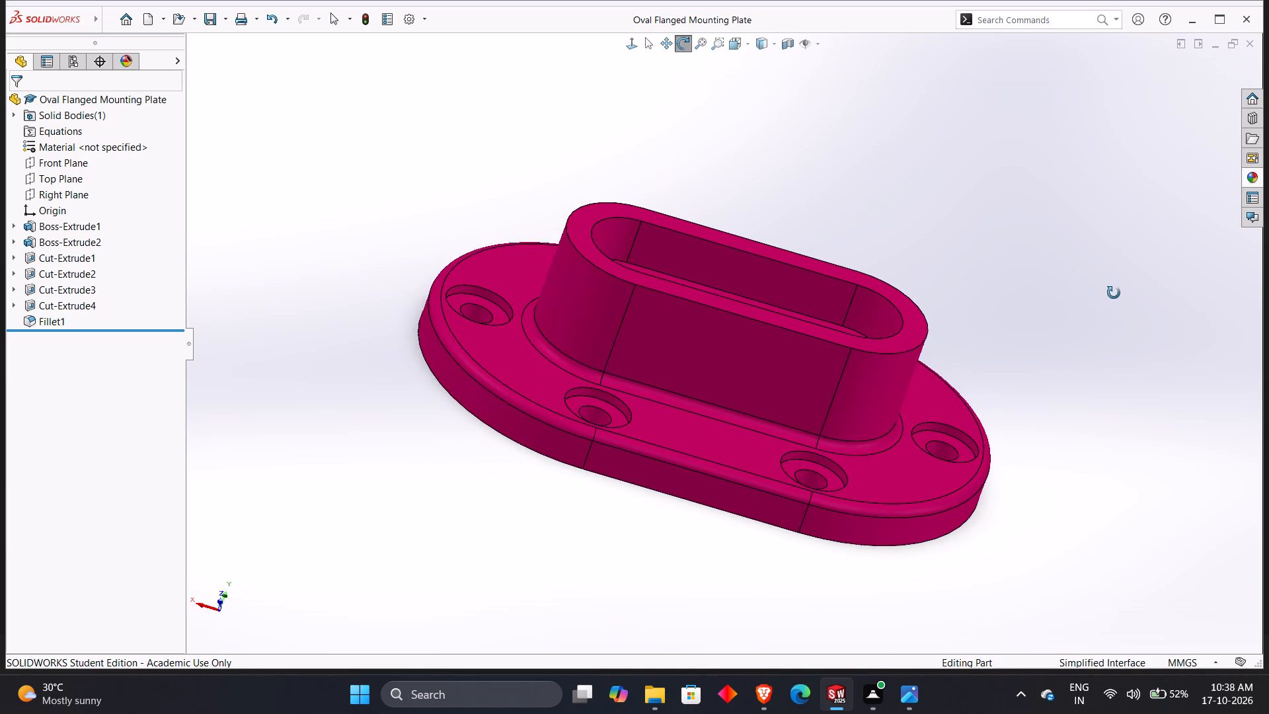
middle_drag(1114, 293, 1101, 315)
middle_click(1112, 329)
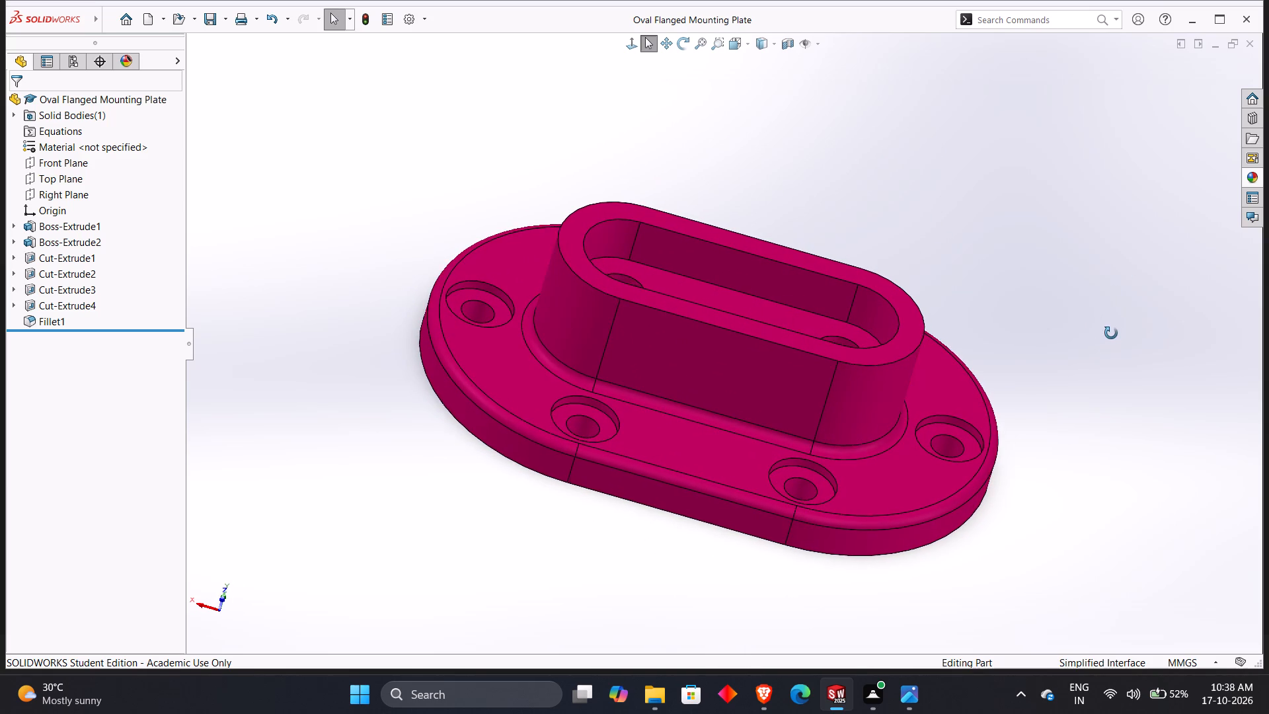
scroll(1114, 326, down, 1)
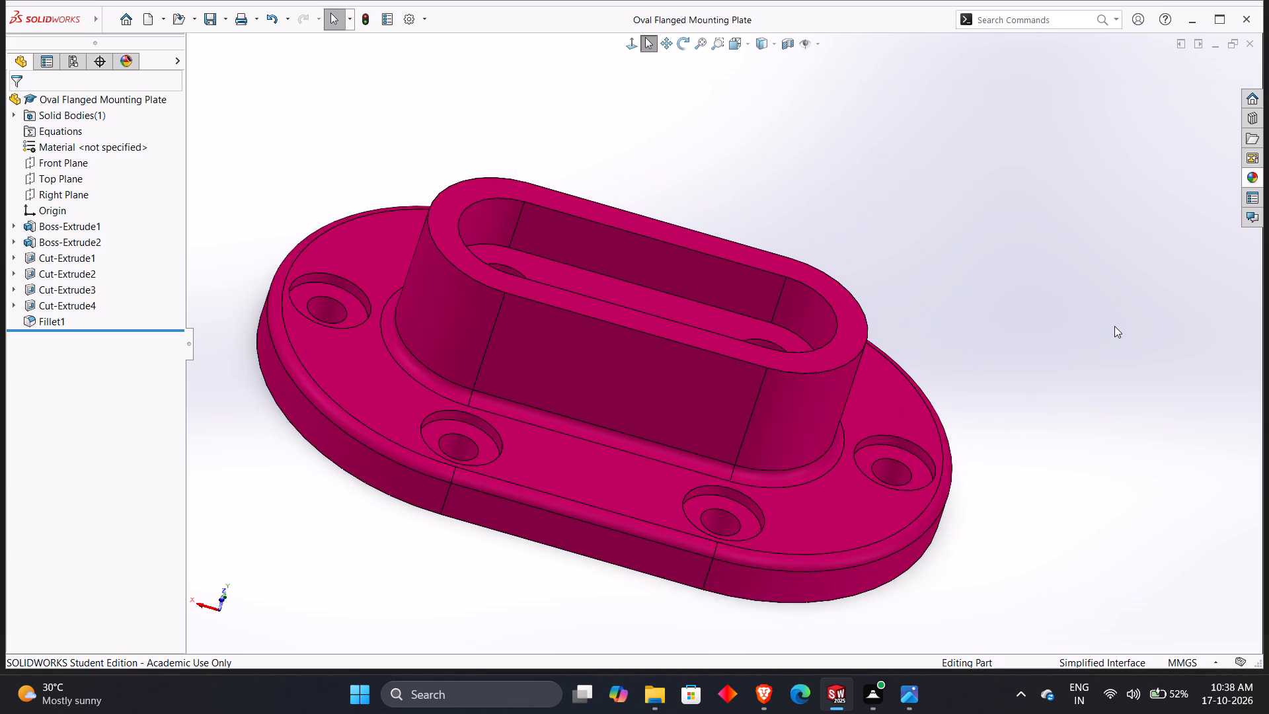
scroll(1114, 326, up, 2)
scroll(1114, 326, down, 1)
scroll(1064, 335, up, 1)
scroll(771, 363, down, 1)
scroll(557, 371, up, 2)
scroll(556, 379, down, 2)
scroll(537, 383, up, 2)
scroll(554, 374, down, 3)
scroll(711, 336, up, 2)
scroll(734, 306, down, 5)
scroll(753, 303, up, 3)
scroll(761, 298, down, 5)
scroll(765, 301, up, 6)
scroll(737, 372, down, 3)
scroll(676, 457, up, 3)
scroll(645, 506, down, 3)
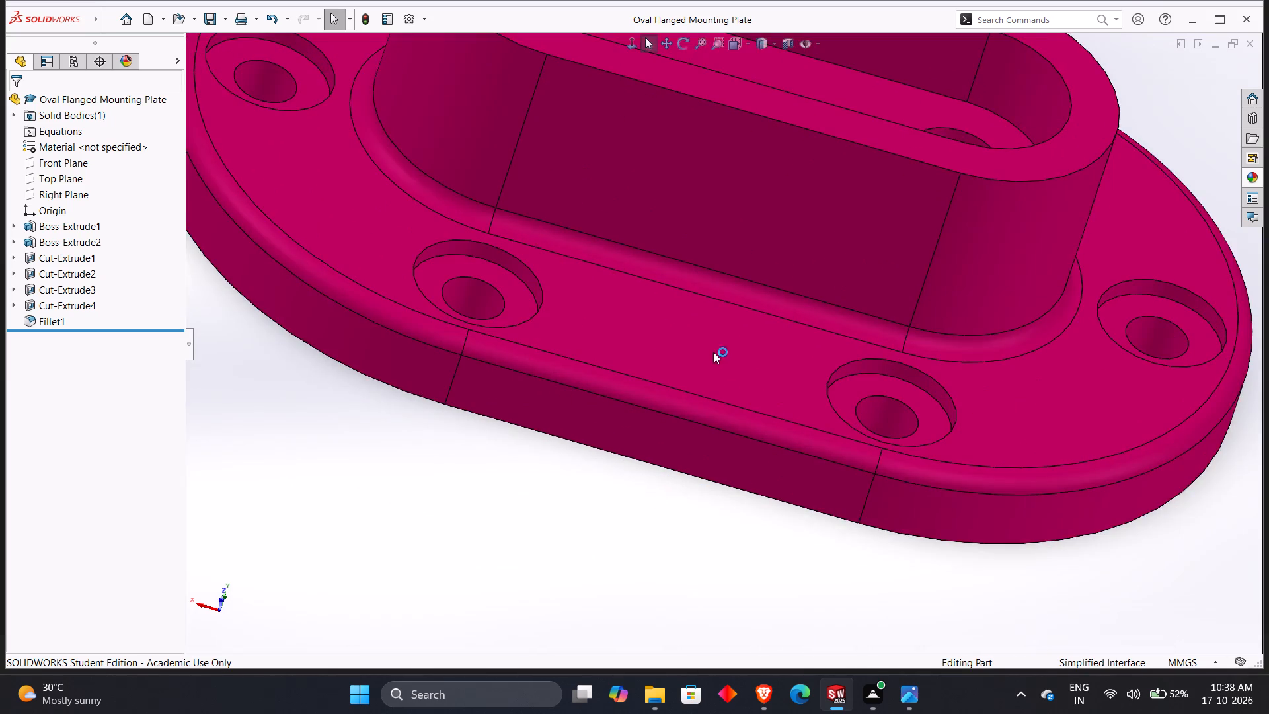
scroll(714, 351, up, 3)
Inspect the plate's pocket, boss side and flange edge from other angles, ending in the standard isometric view.
middle_drag(731, 275, 629, 402)
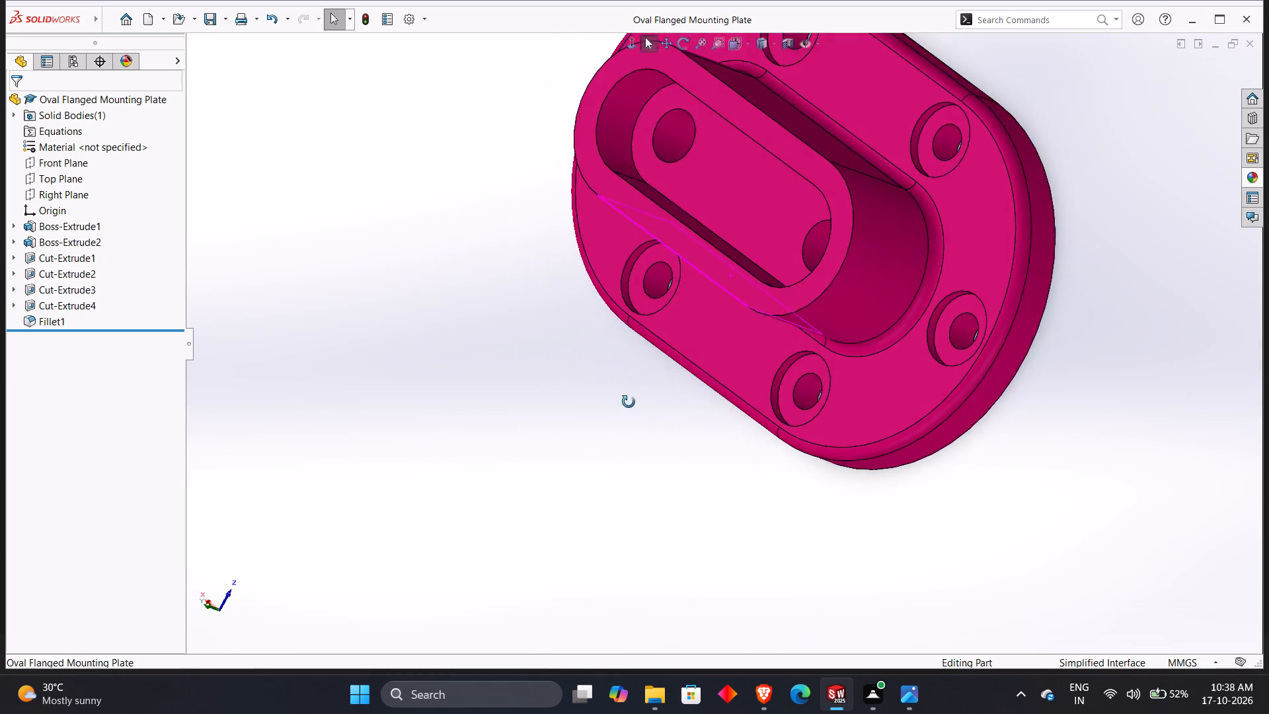
middle_drag(629, 402, 1050, 539)
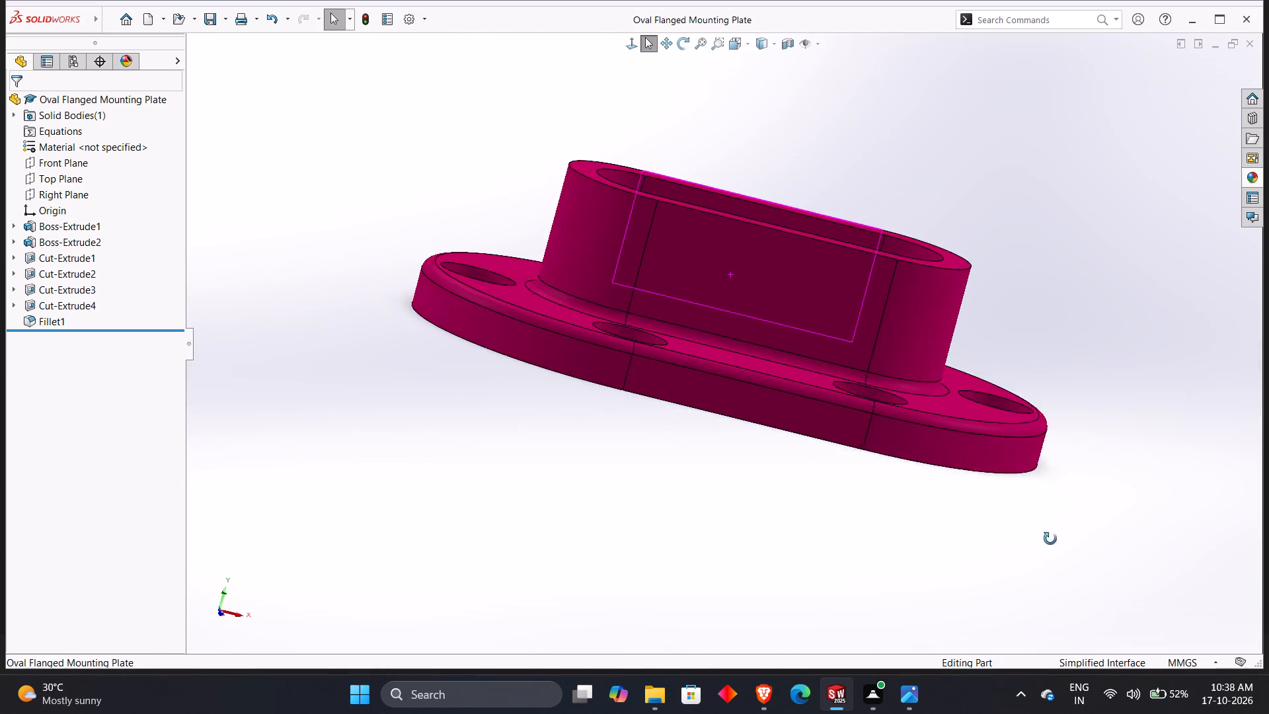
middle_drag(1050, 539, 1052, 528)
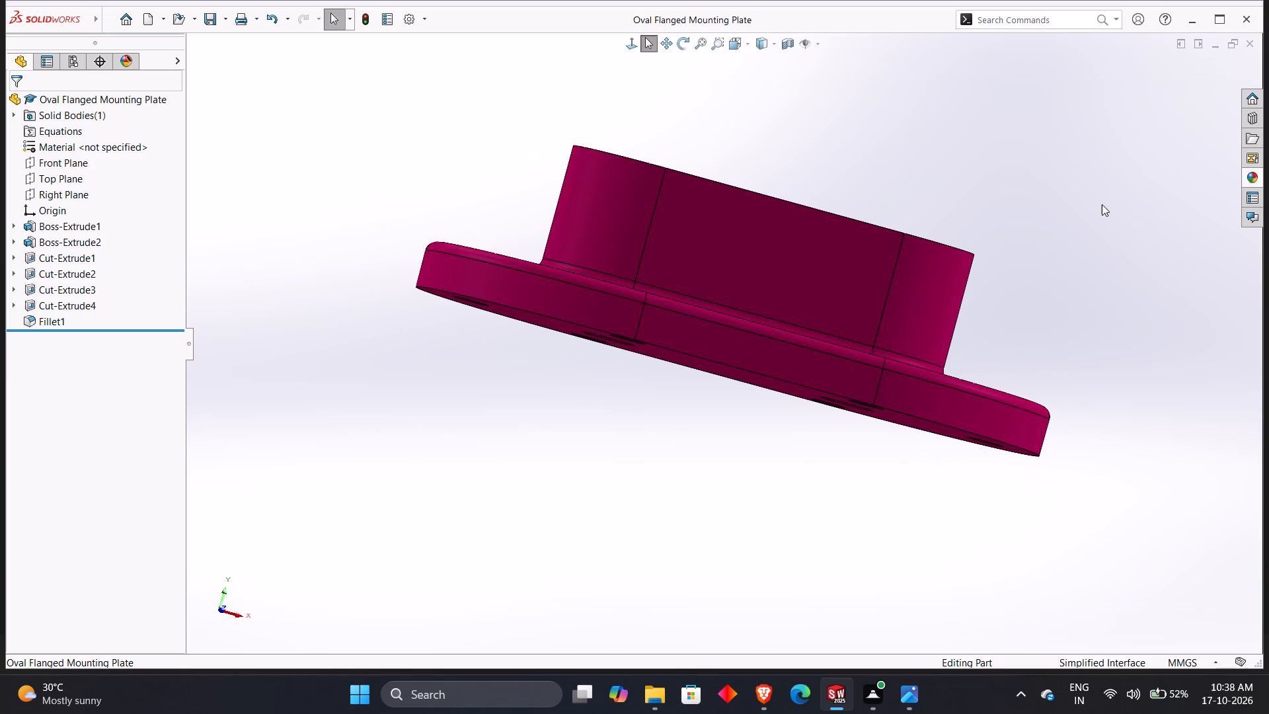
key(ctrl+7)
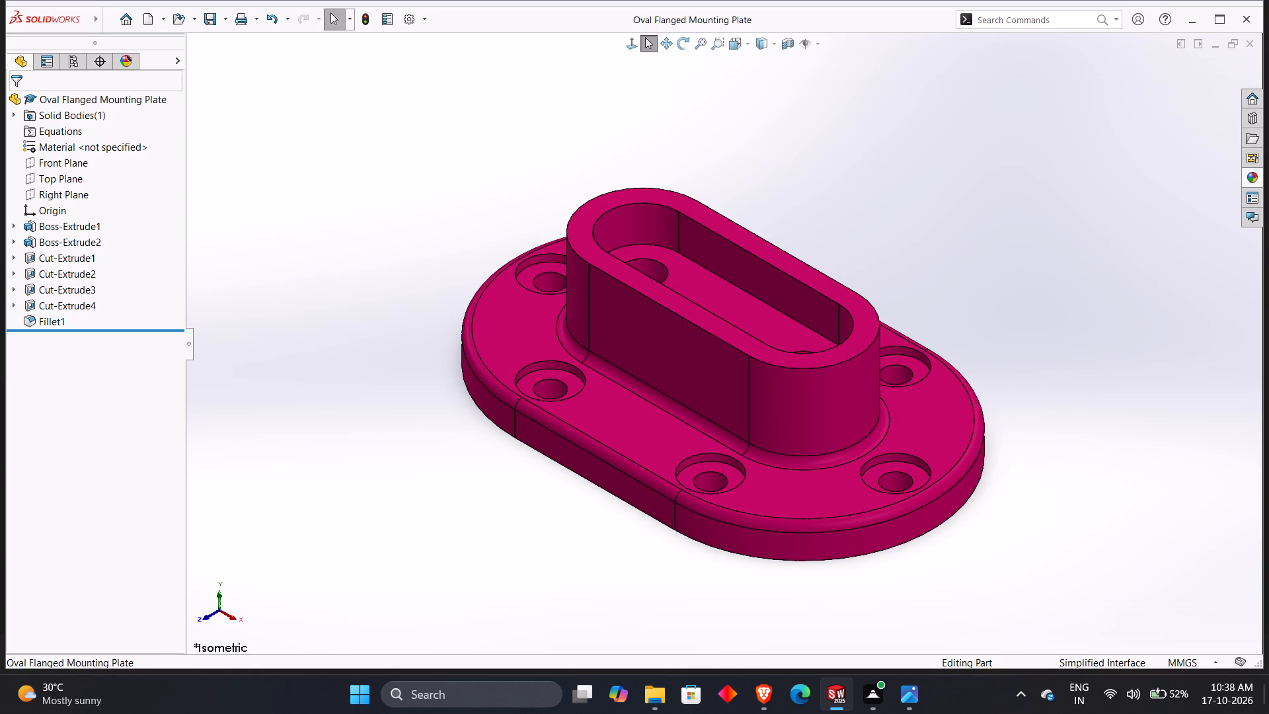
Open the appearance library and browse the Solid, Lights, Fabric, Glass and Rubber categories.
click(1252, 173)
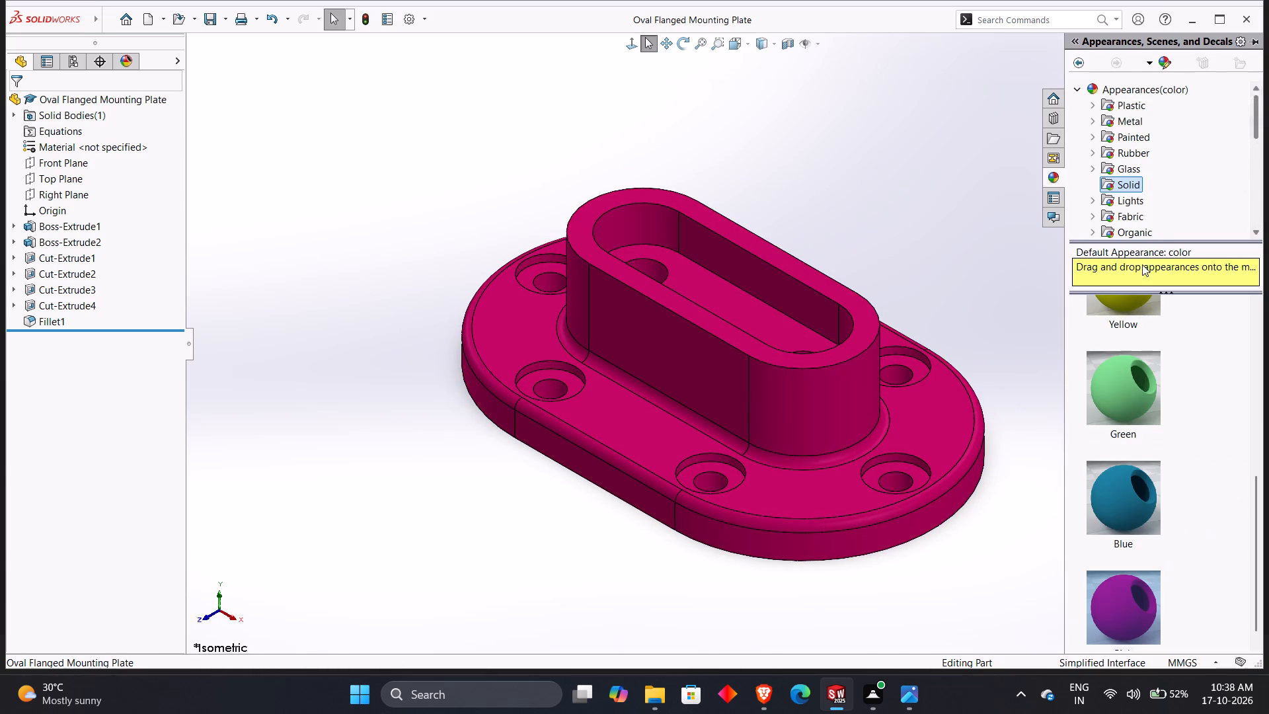
scroll(1117, 440, down, 5)
scroll(1117, 440, up, 5)
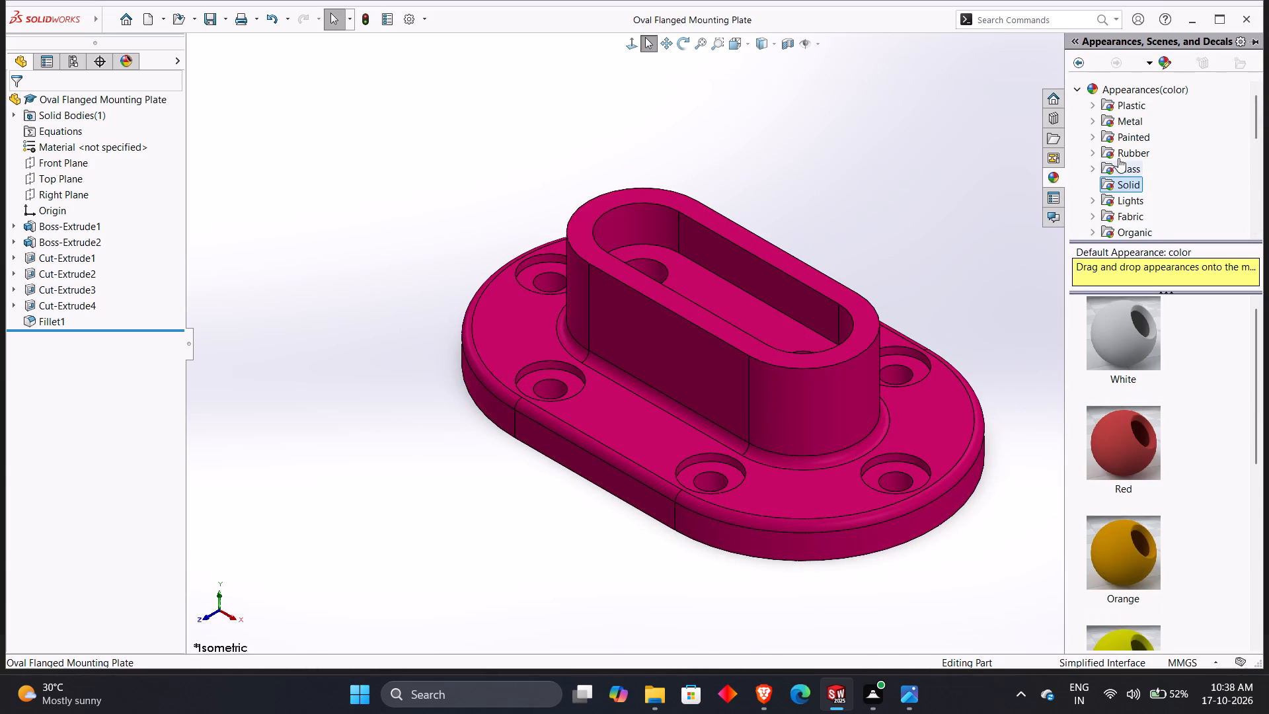
click(1128, 199)
click(1125, 212)
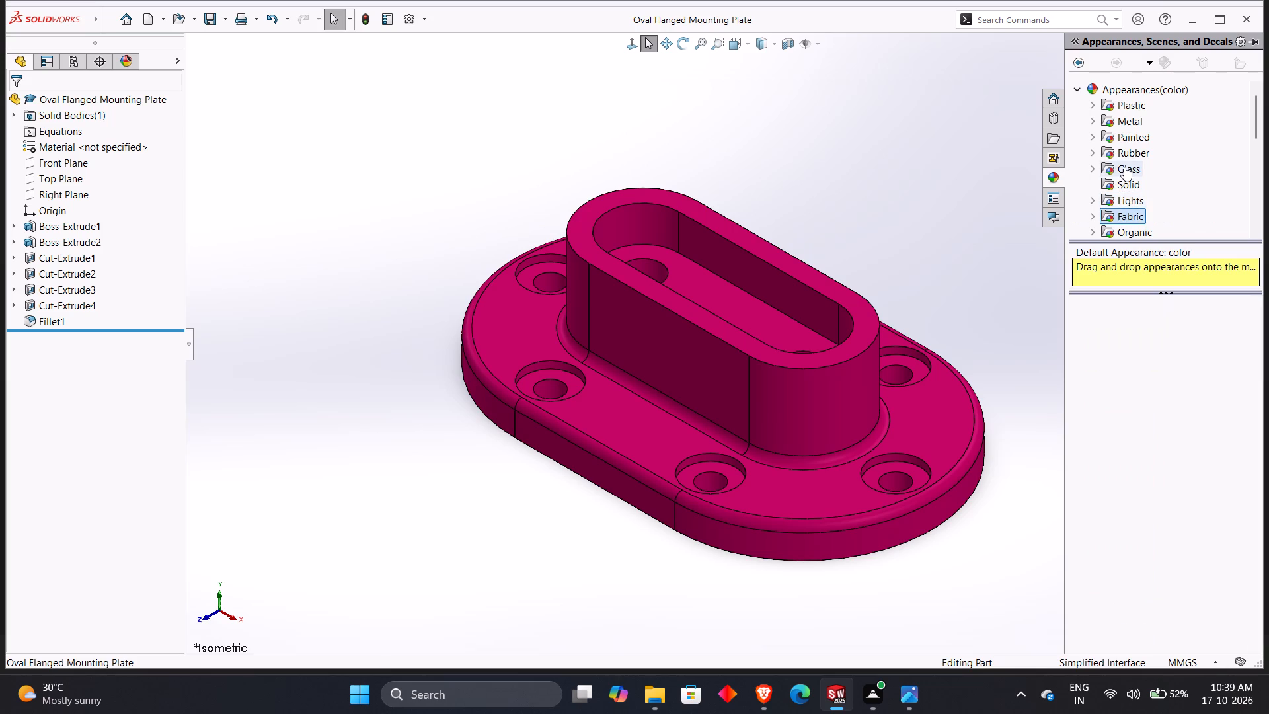
click(1124, 167)
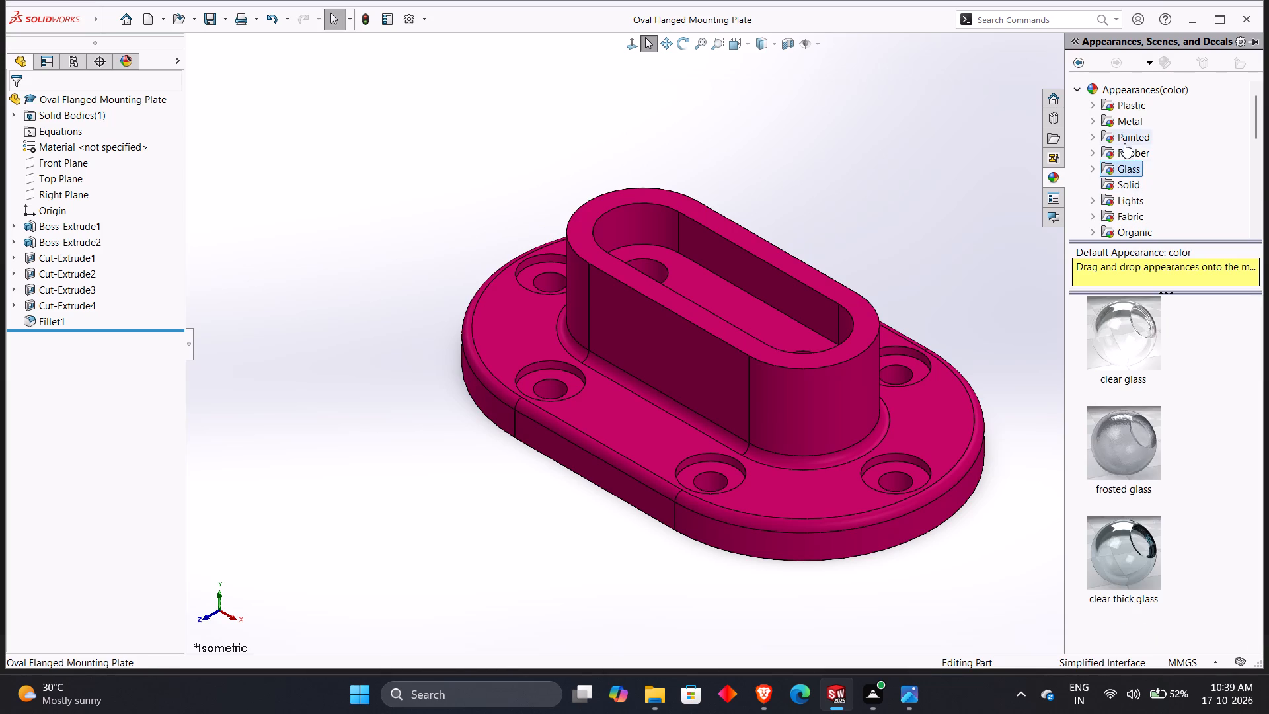
click(1124, 145)
Browse the Painted appearances, going through the Car, Sprayed and Powder Coat finishes.
click(1126, 135)
scroll(1129, 352, down, 2)
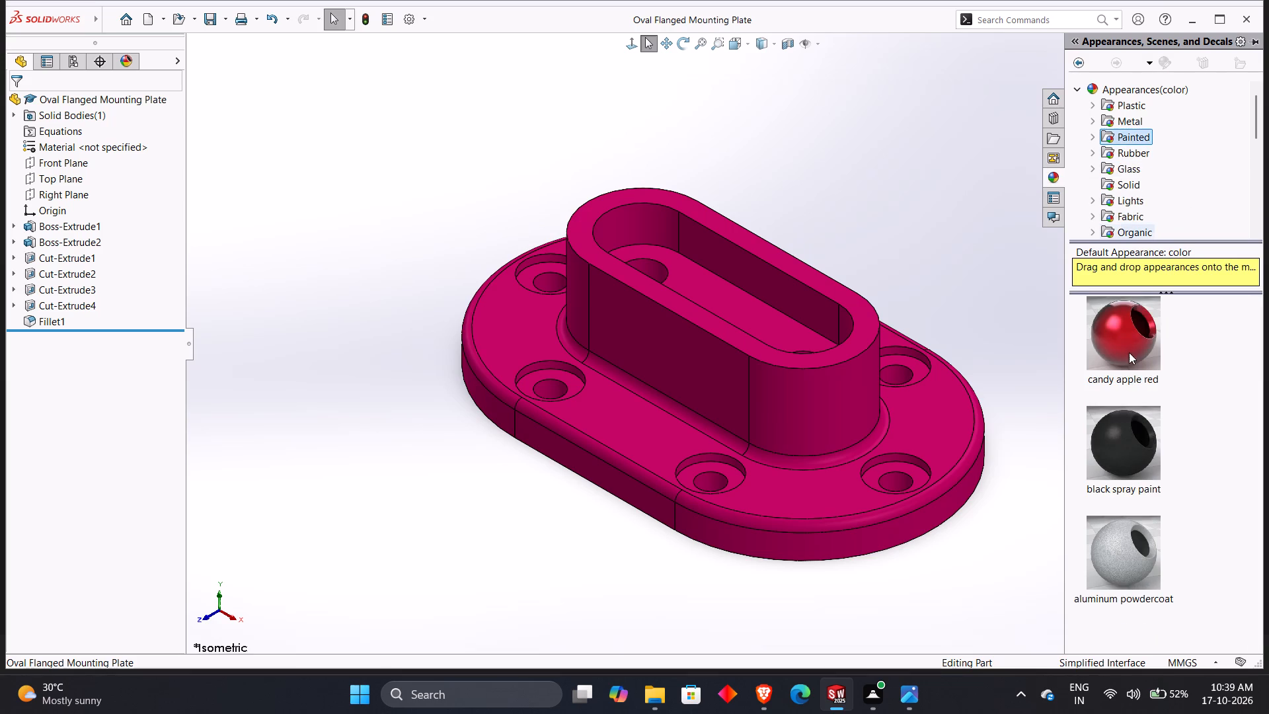
click(1095, 131)
click(1129, 151)
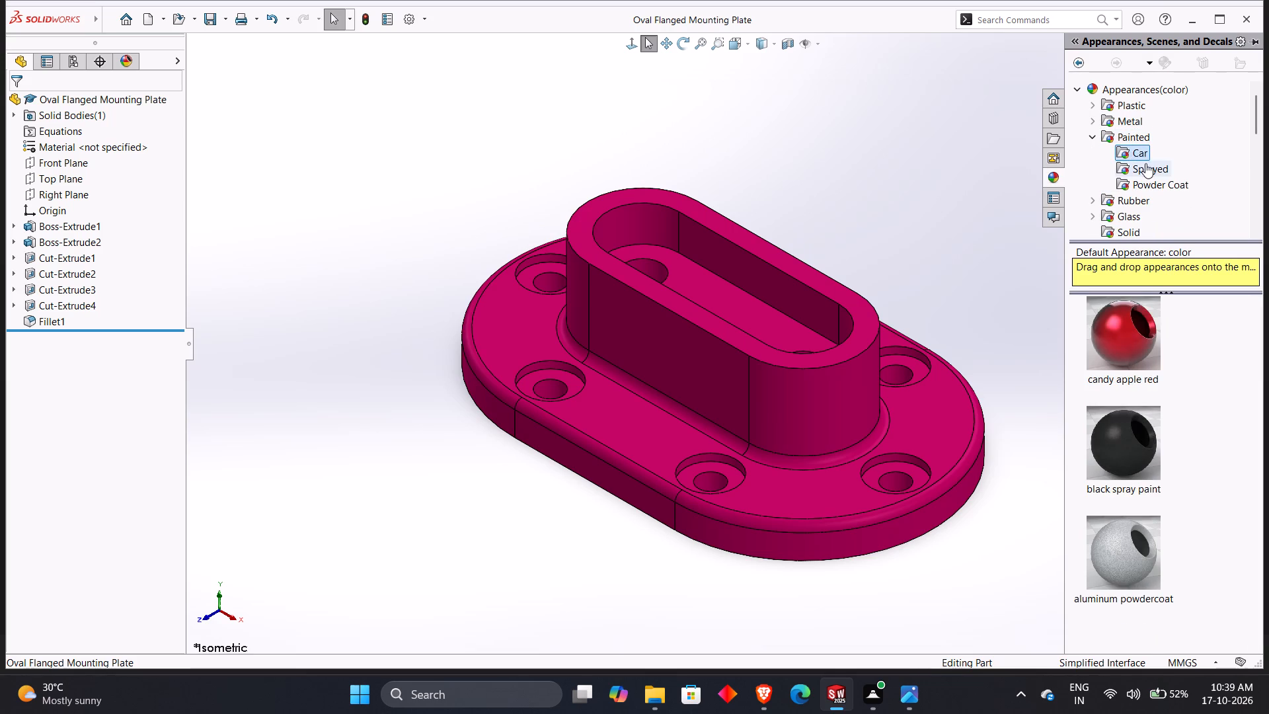
click(1146, 165)
click(1147, 180)
click(1145, 149)
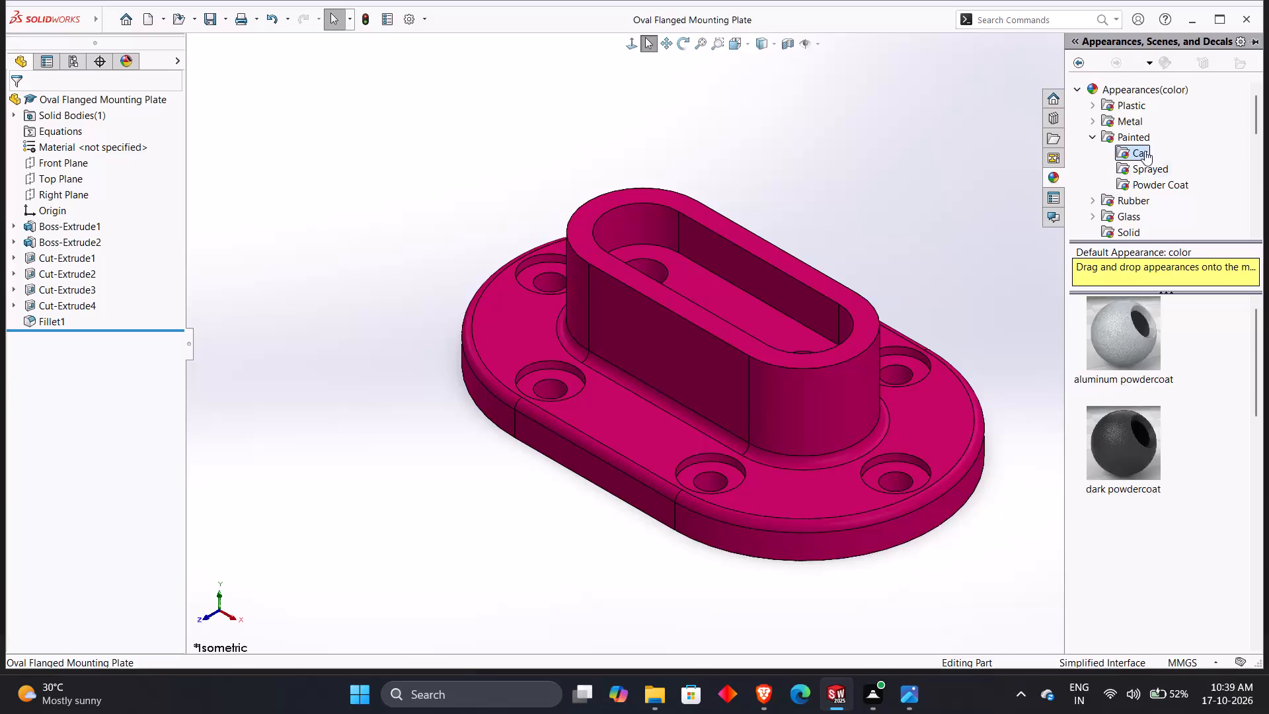
scroll(1139, 420, down, 10)
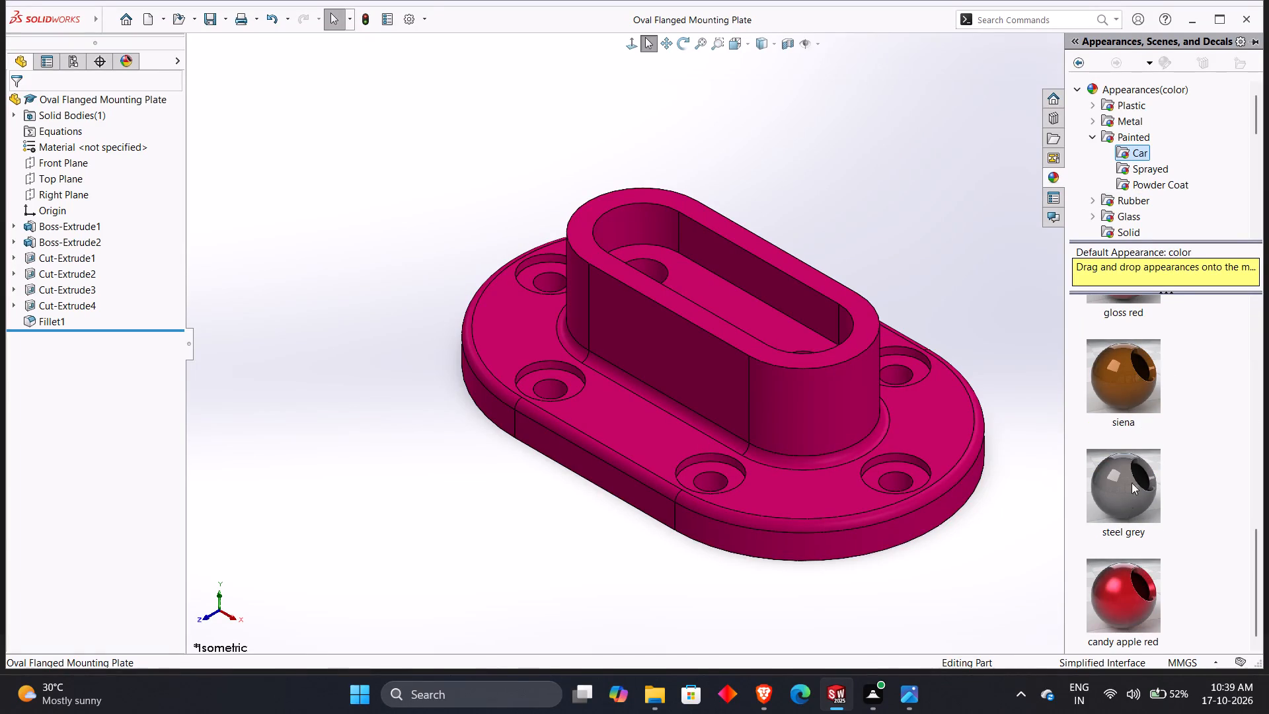
Browse the Matte, Gloss and Texture finishes among the Rubber appearances.
click(1096, 201)
scroll(1145, 190, down, 1)
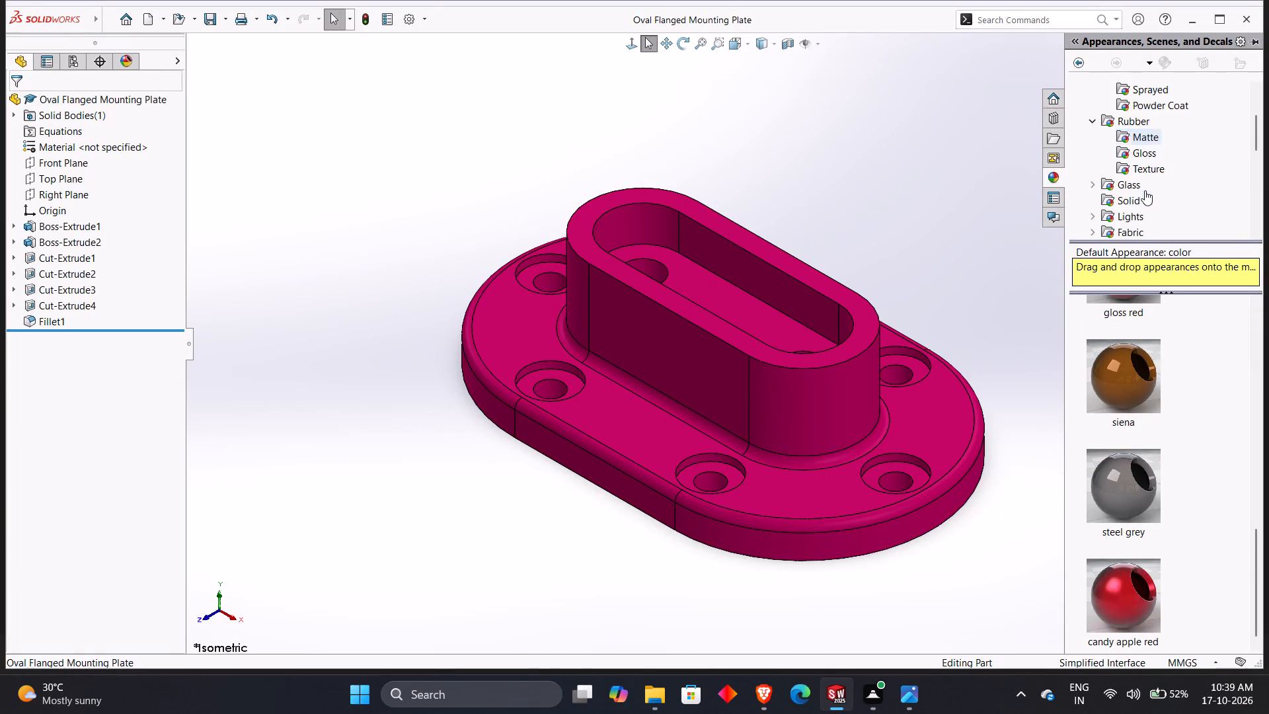
click(1135, 142)
click(1135, 148)
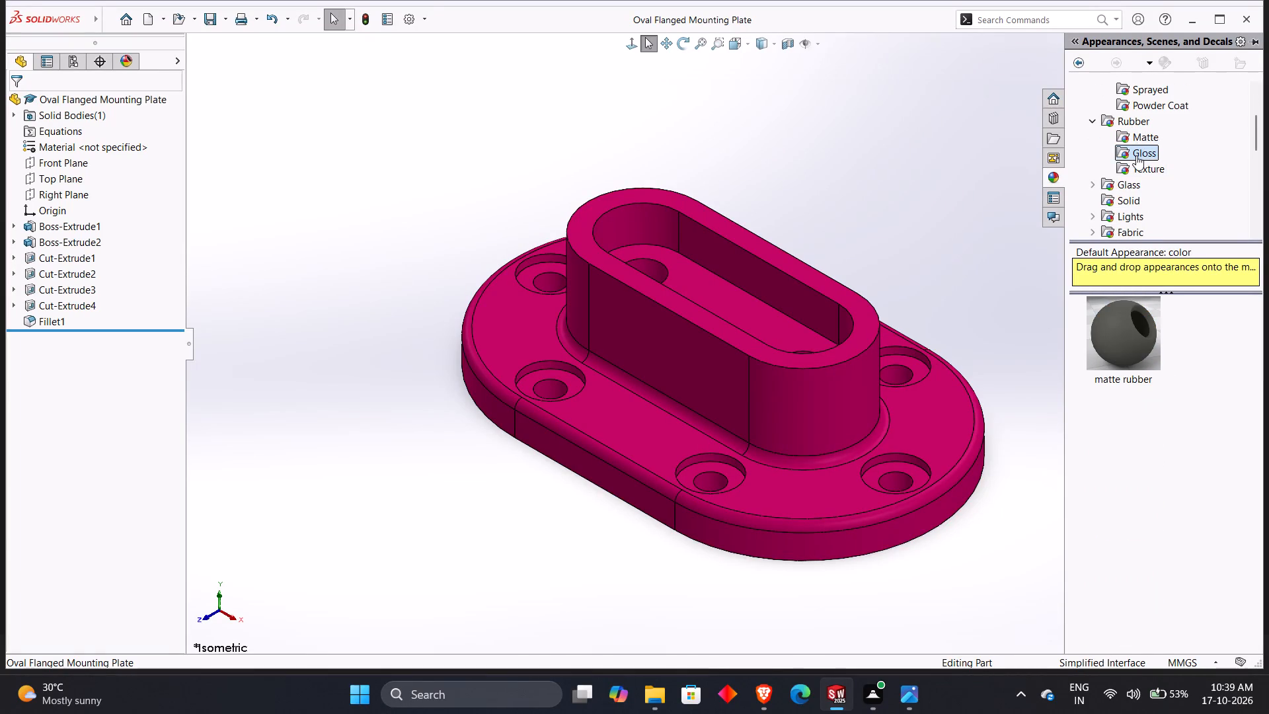
click(1137, 158)
click(1140, 169)
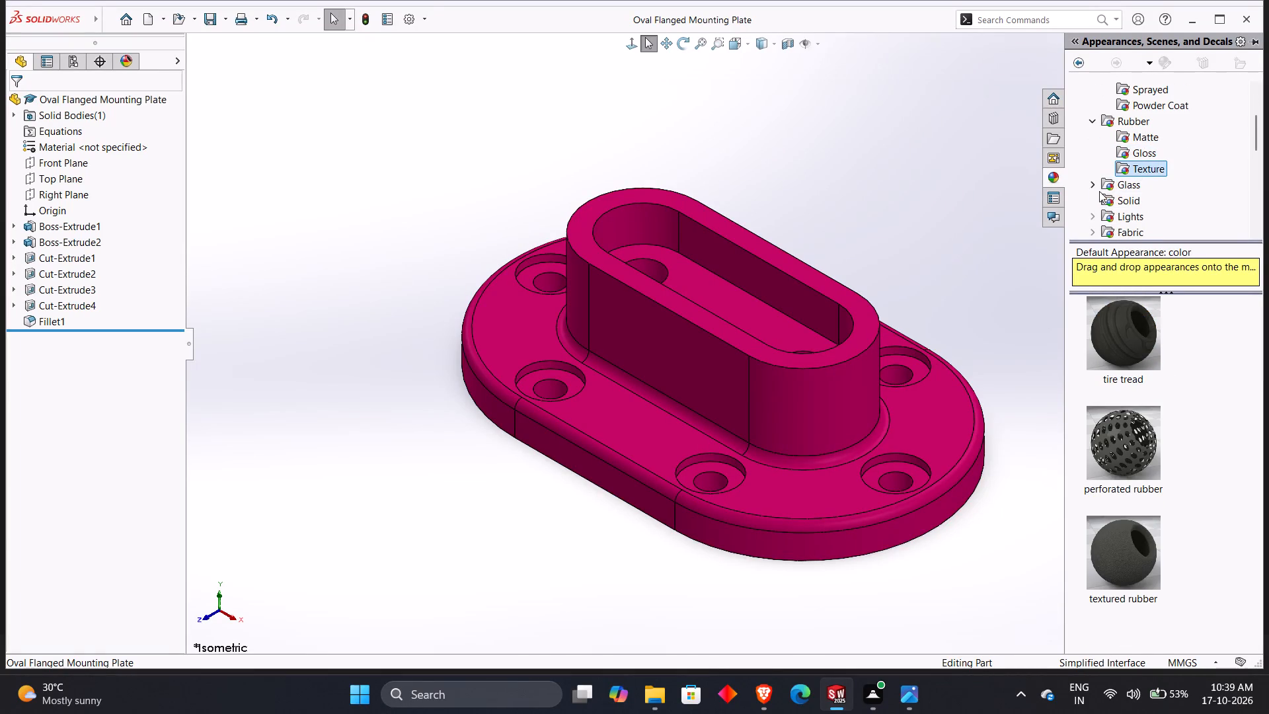
Browse the Glass appearances, going through the Gloss, Textured and Thick Gloss finishes.
click(1092, 191)
click(1137, 180)
click(1147, 196)
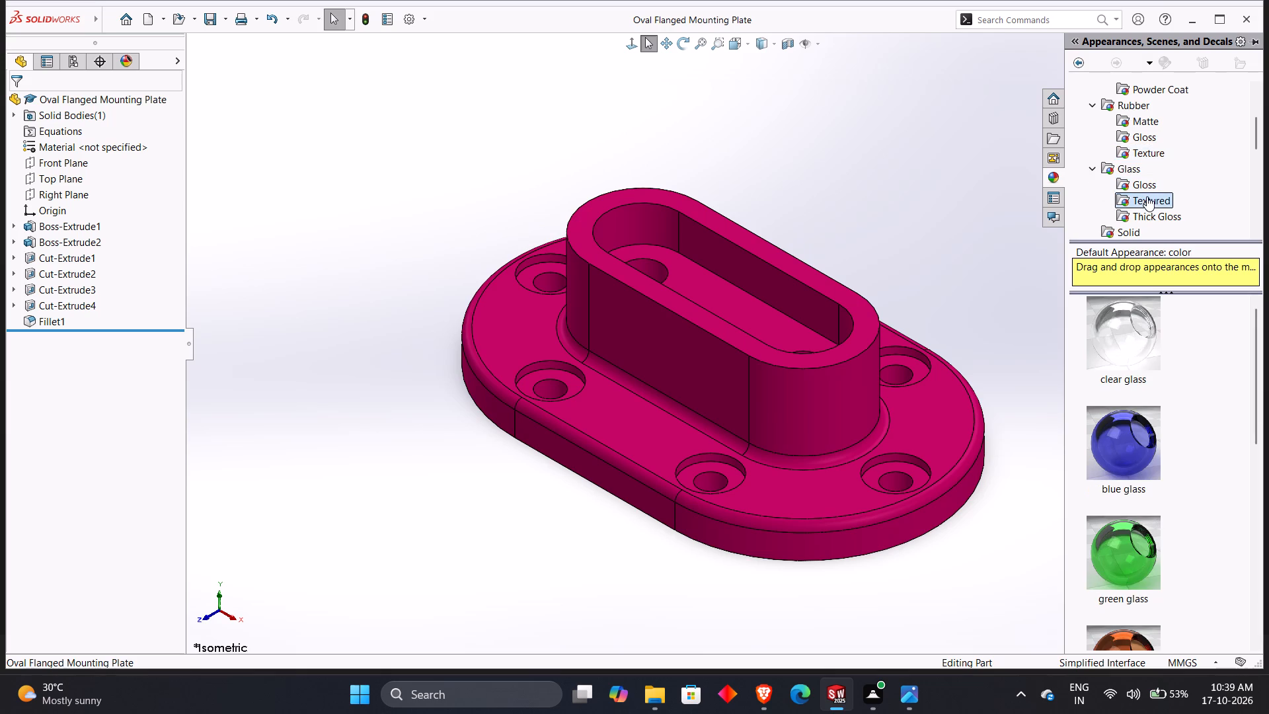
click(1137, 179)
scroll(1155, 454, down, 8)
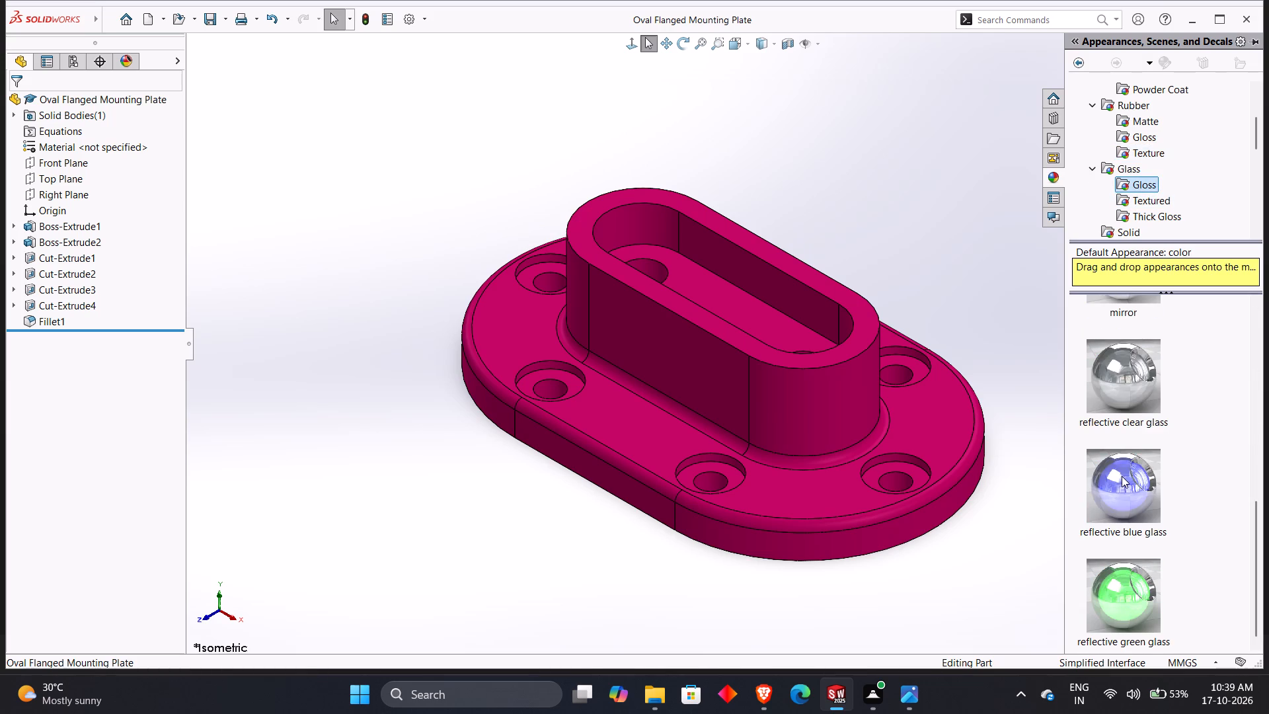
scroll(1122, 476, up, 4)
scroll(1124, 465, down, 5)
scroll(1126, 460, up, 5)
scroll(1154, 165, down, 1)
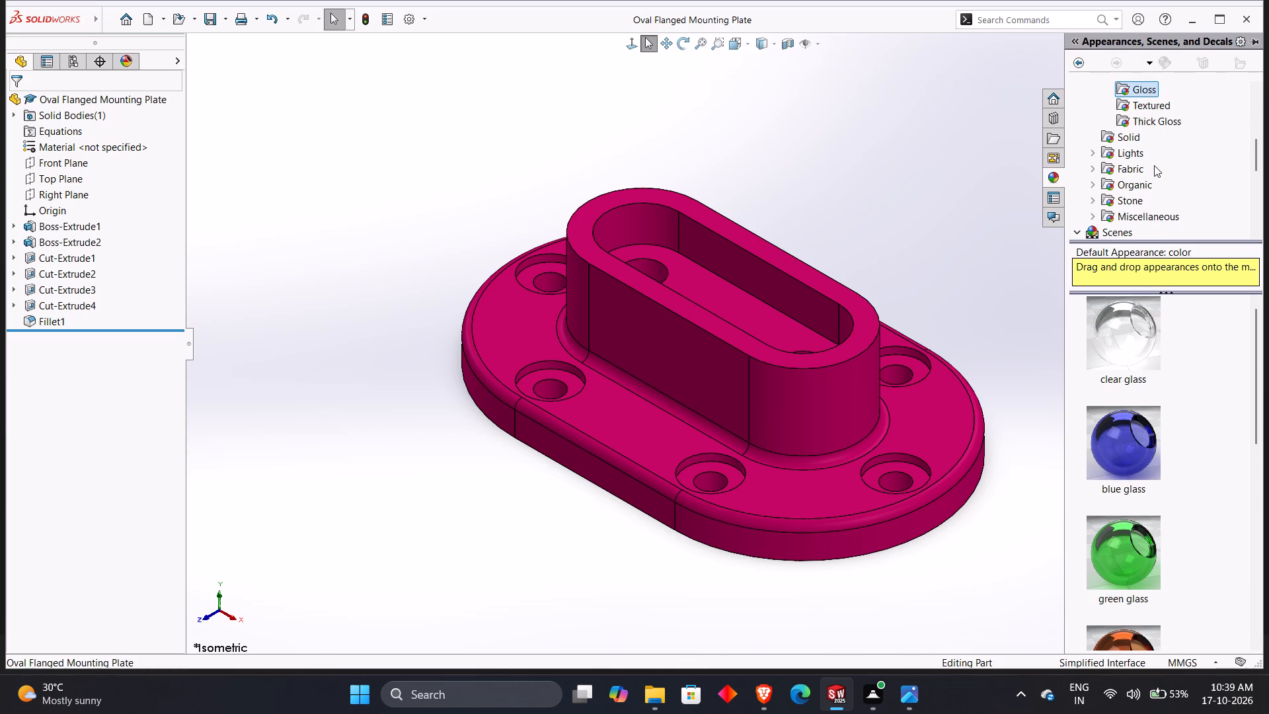
scroll(1154, 165, down, 1)
click(1140, 102)
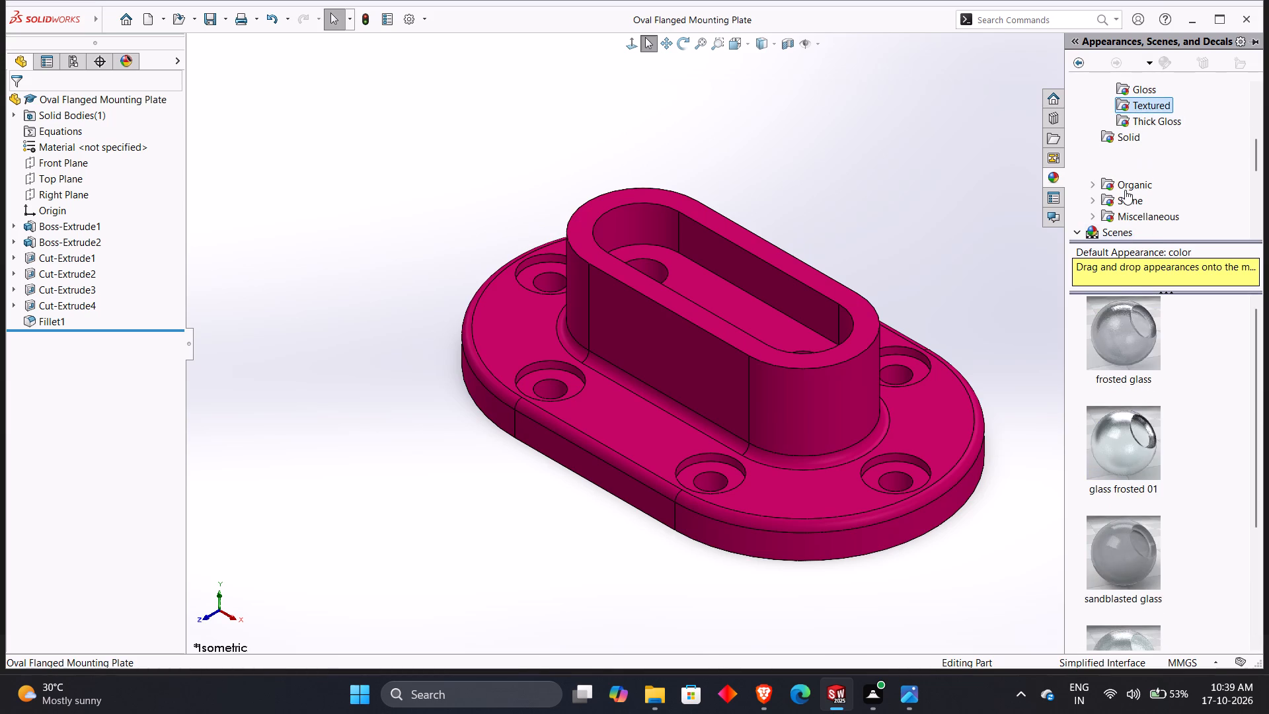
scroll(1116, 328, down, 4)
click(1141, 122)
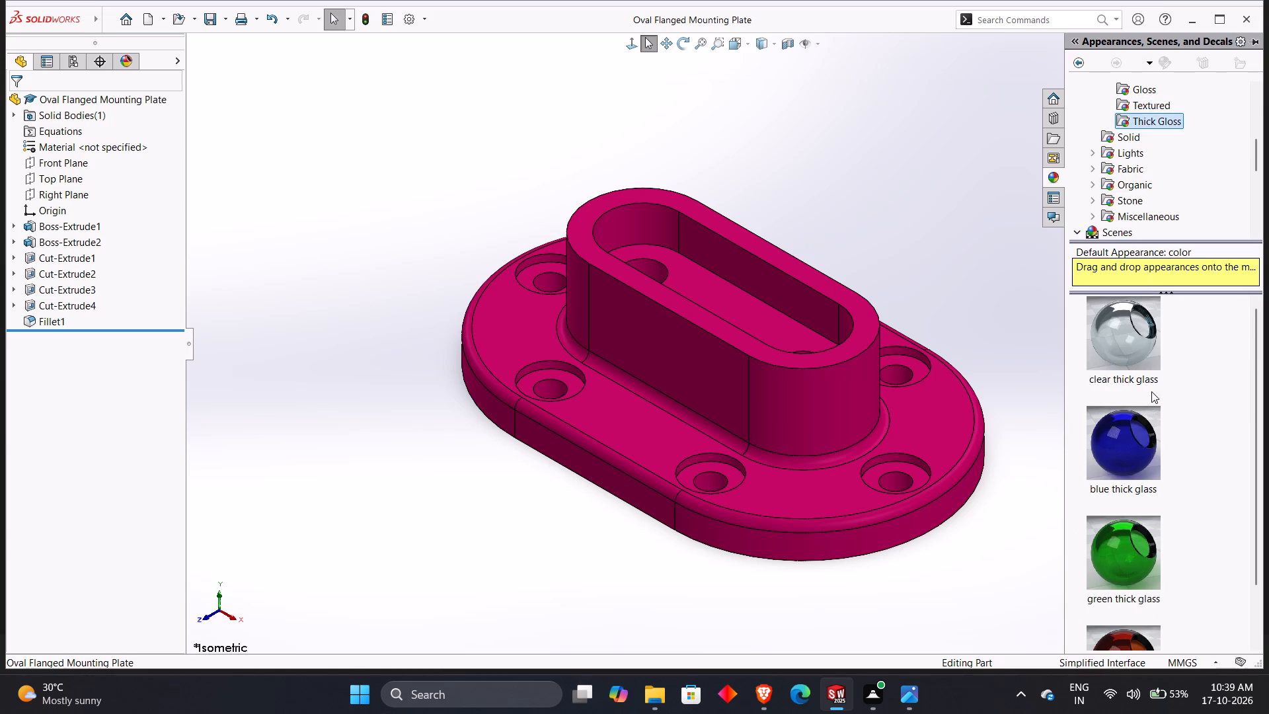
scroll(1151, 391, down, 4)
Browse the Solid appearances and the Lights category's LED, Neon Tube, Backlit LCD and Area Light groups.
click(1126, 137)
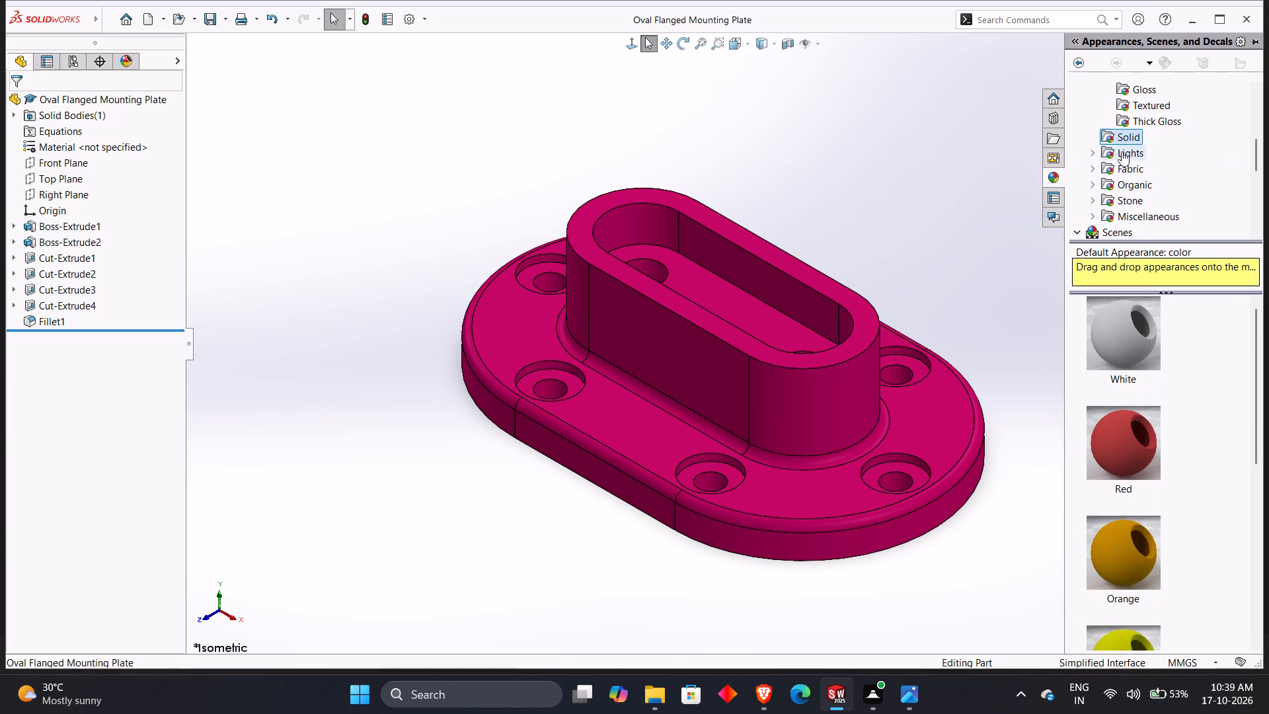
click(1093, 150)
click(1145, 169)
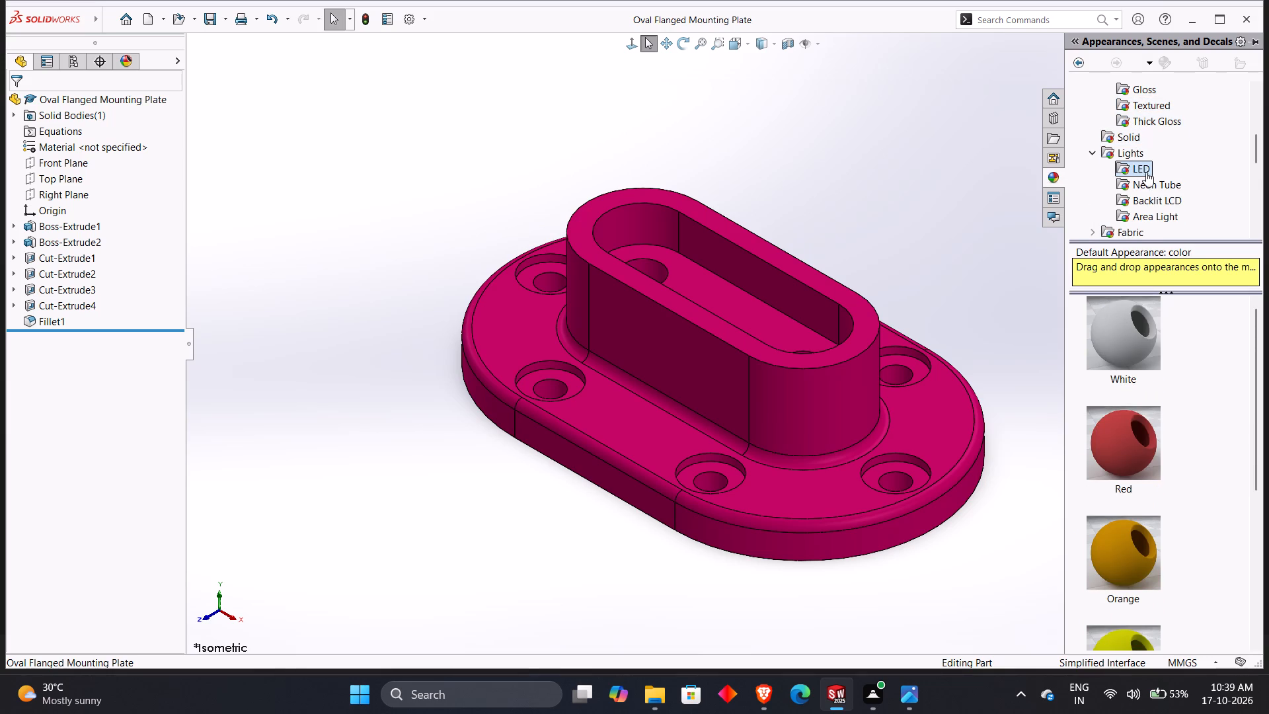
scroll(1107, 458, down, 4)
scroll(1108, 457, up, 4)
scroll(1112, 456, down, 3)
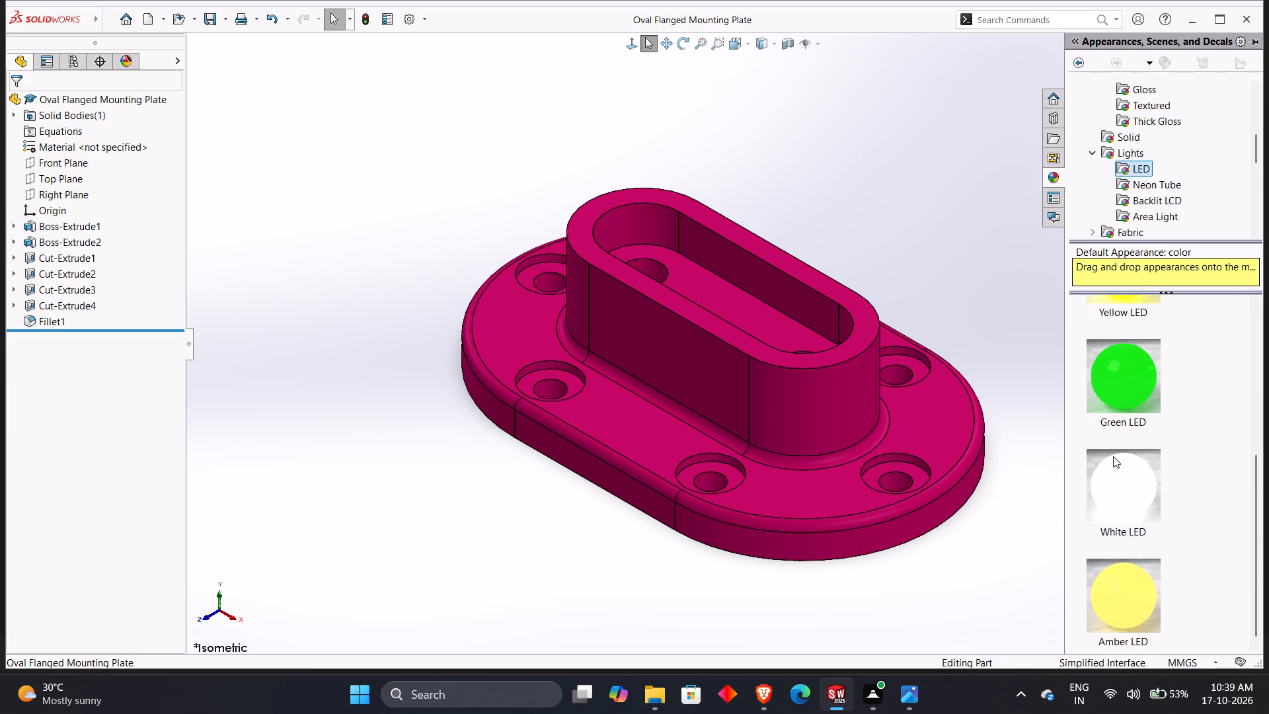
scroll(1113, 456, down, 2)
scroll(1116, 446, up, 1)
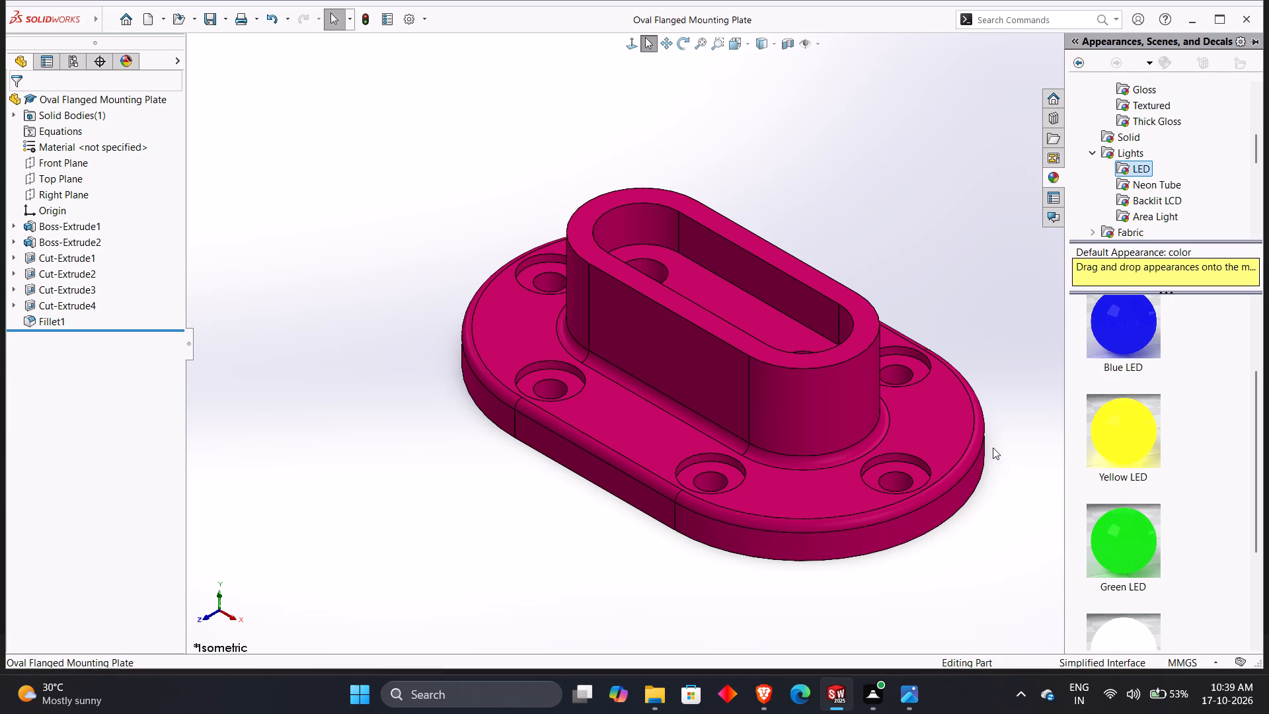
click(1143, 192)
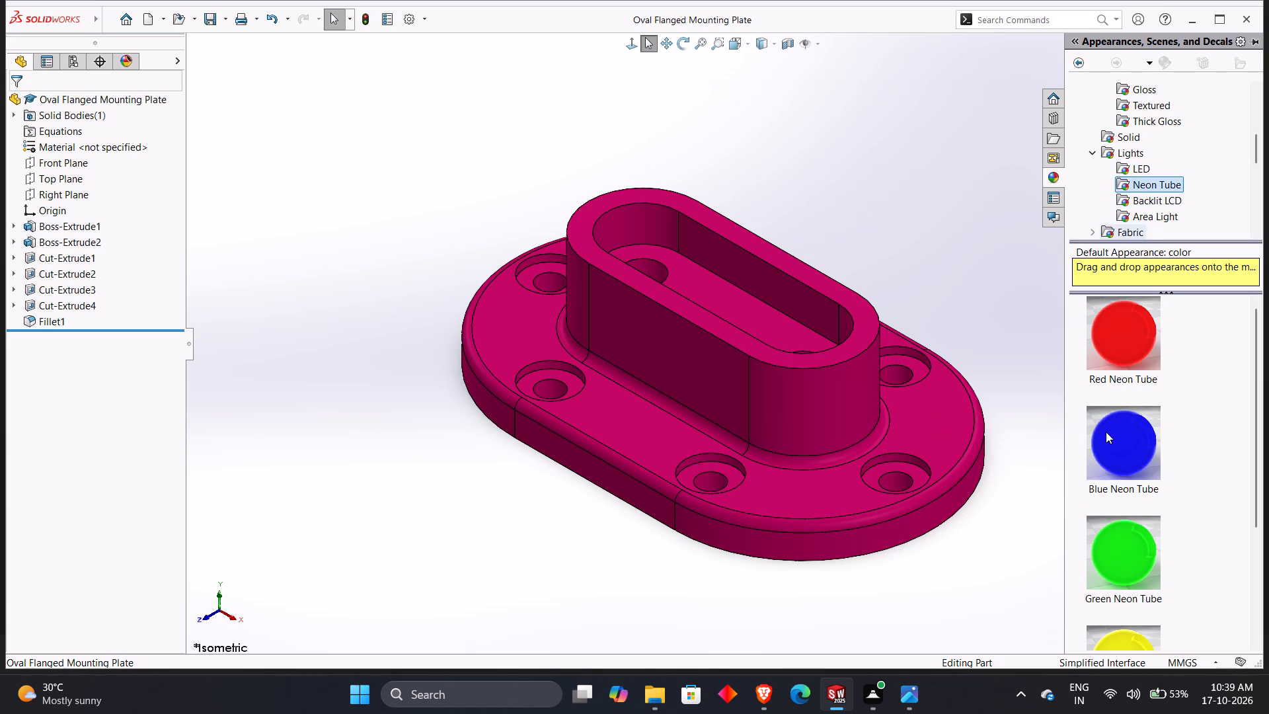
scroll(1121, 403, down, 4)
click(1161, 196)
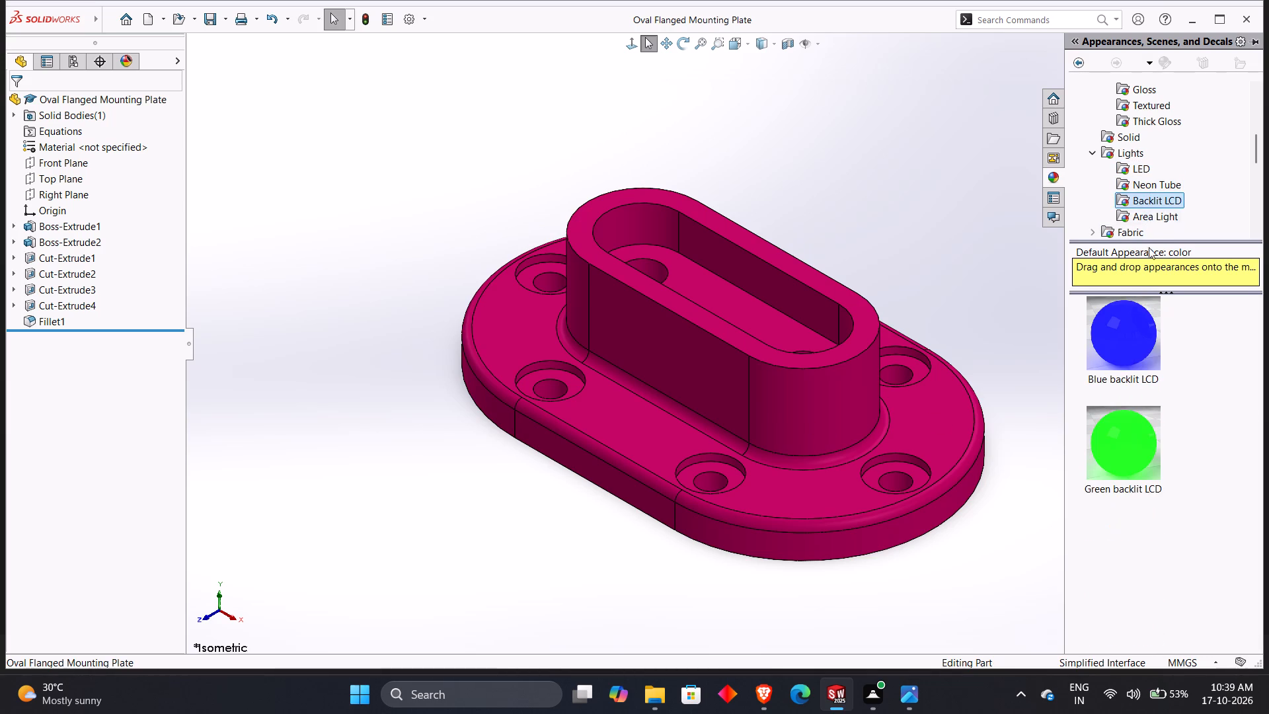
scroll(1126, 376, down, 1)
click(1159, 211)
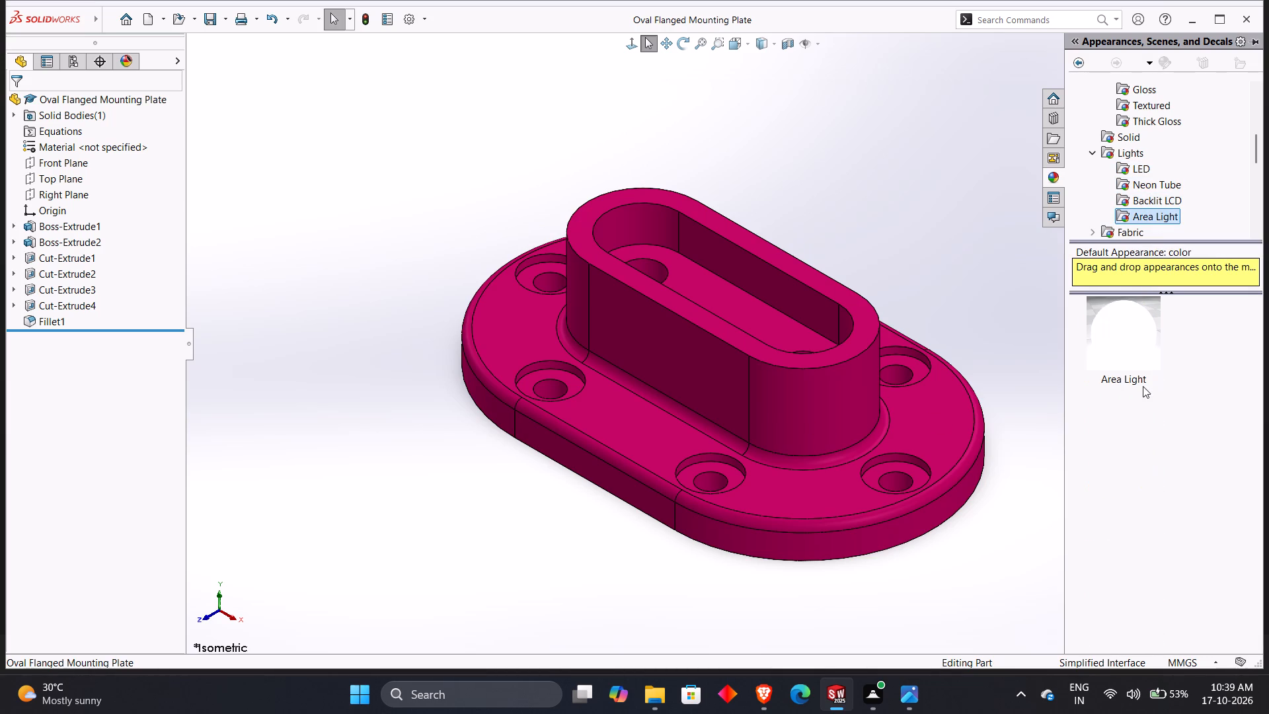
scroll(1141, 386, down, 1)
Browse the Cloth and Carpet groups among the Fabric appearances.
click(1135, 232)
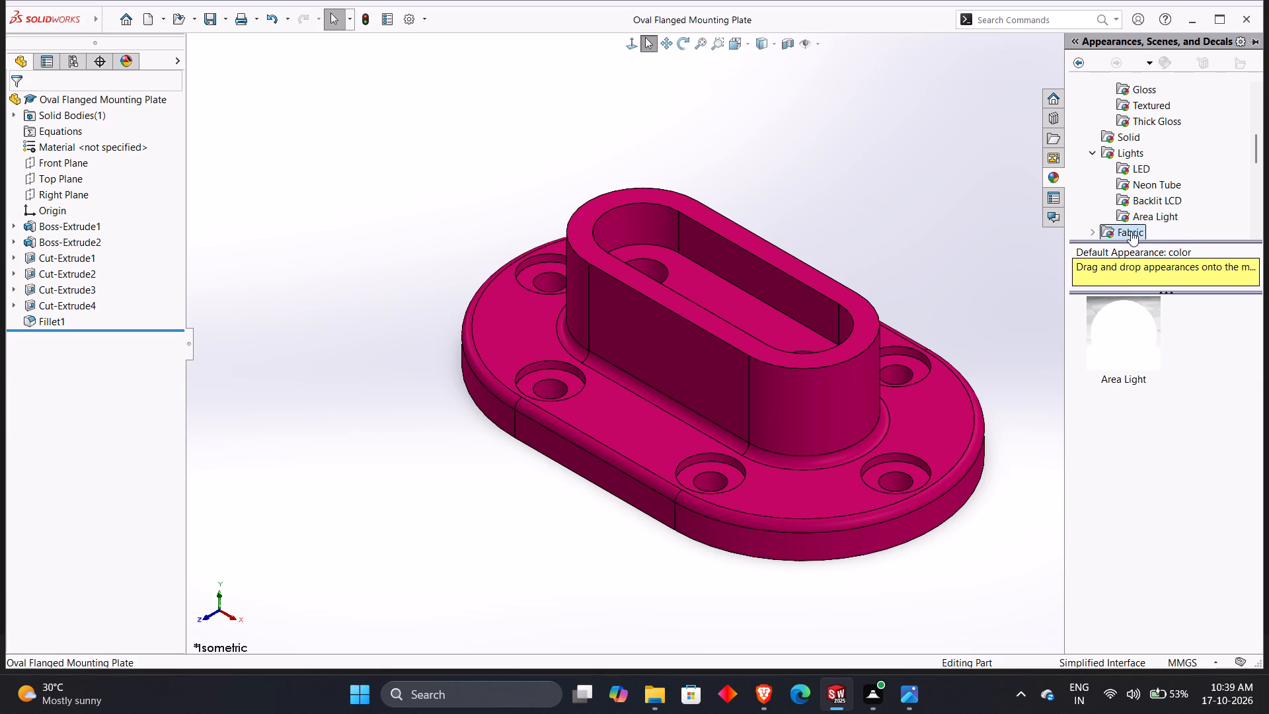
scroll(1131, 231, down, 1)
click(1098, 180)
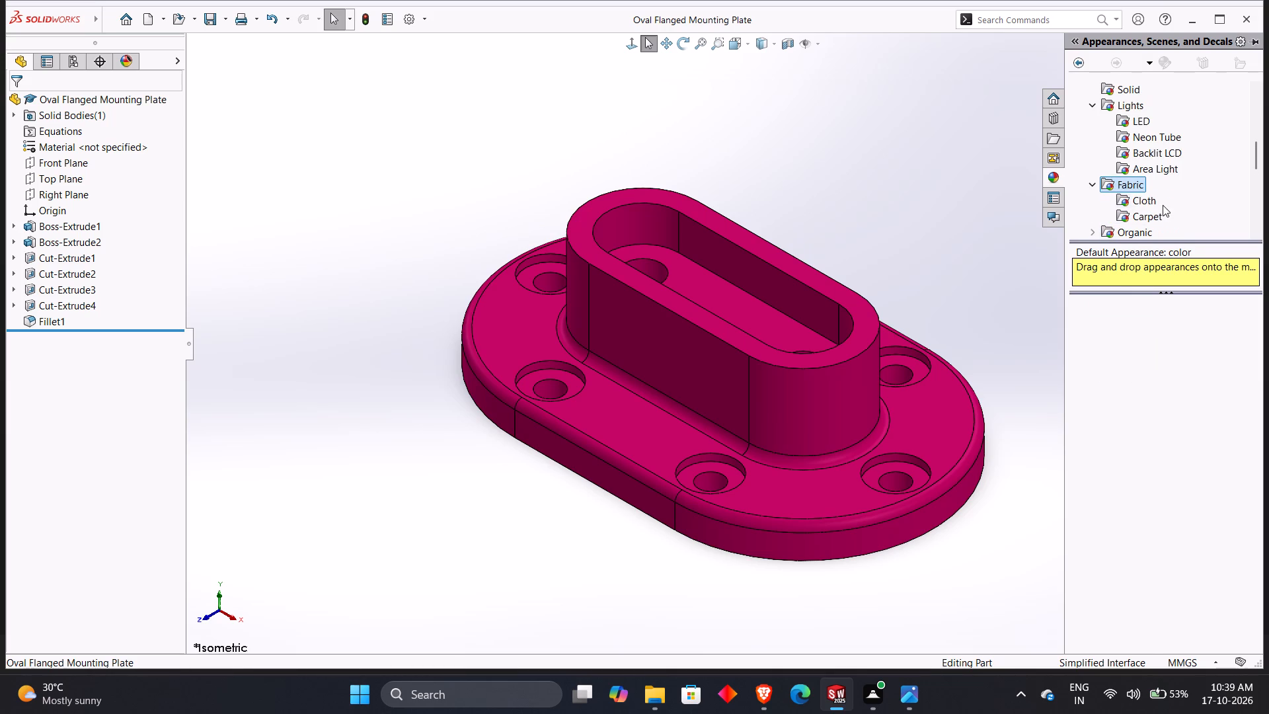
click(1141, 204)
scroll(1141, 204, down, 1)
scroll(1128, 469, down, 6)
click(1130, 171)
scroll(1163, 409, down, 5)
Browse the Organic appearances, going through Wood, Sky, Gemstones, Liquid and Miscellaneous.
click(1139, 184)
click(1095, 184)
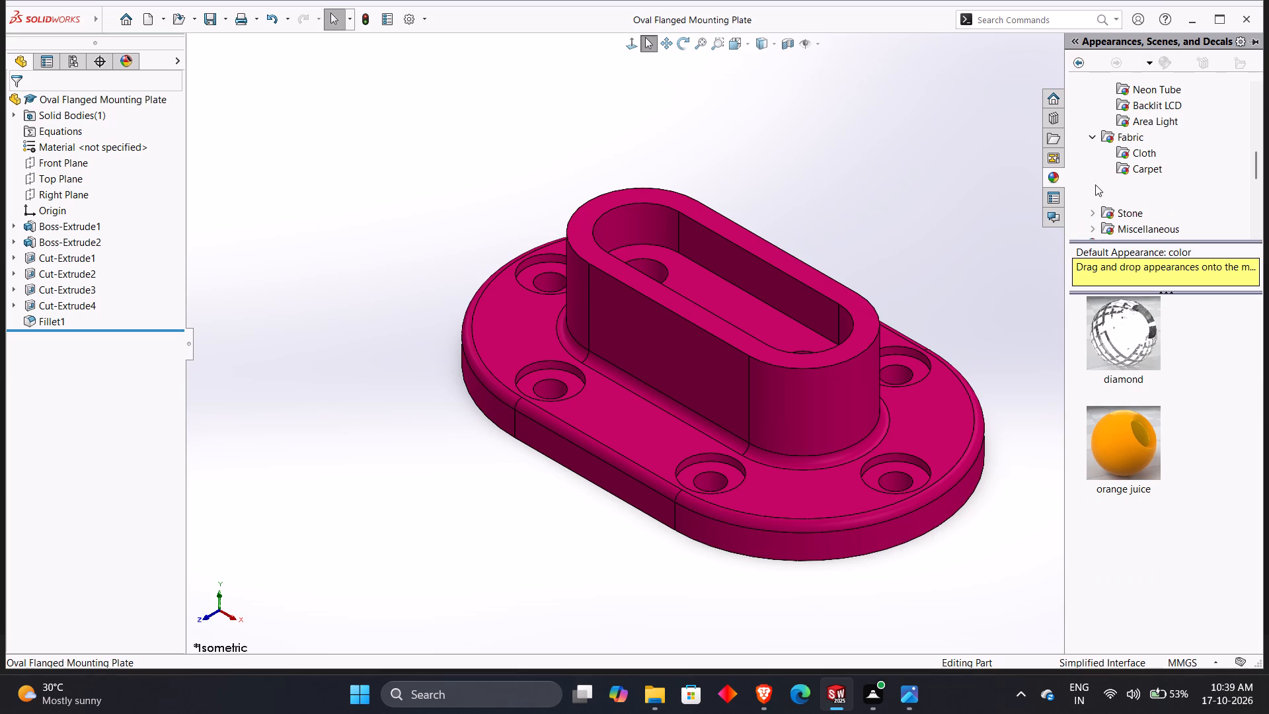
click(1150, 134)
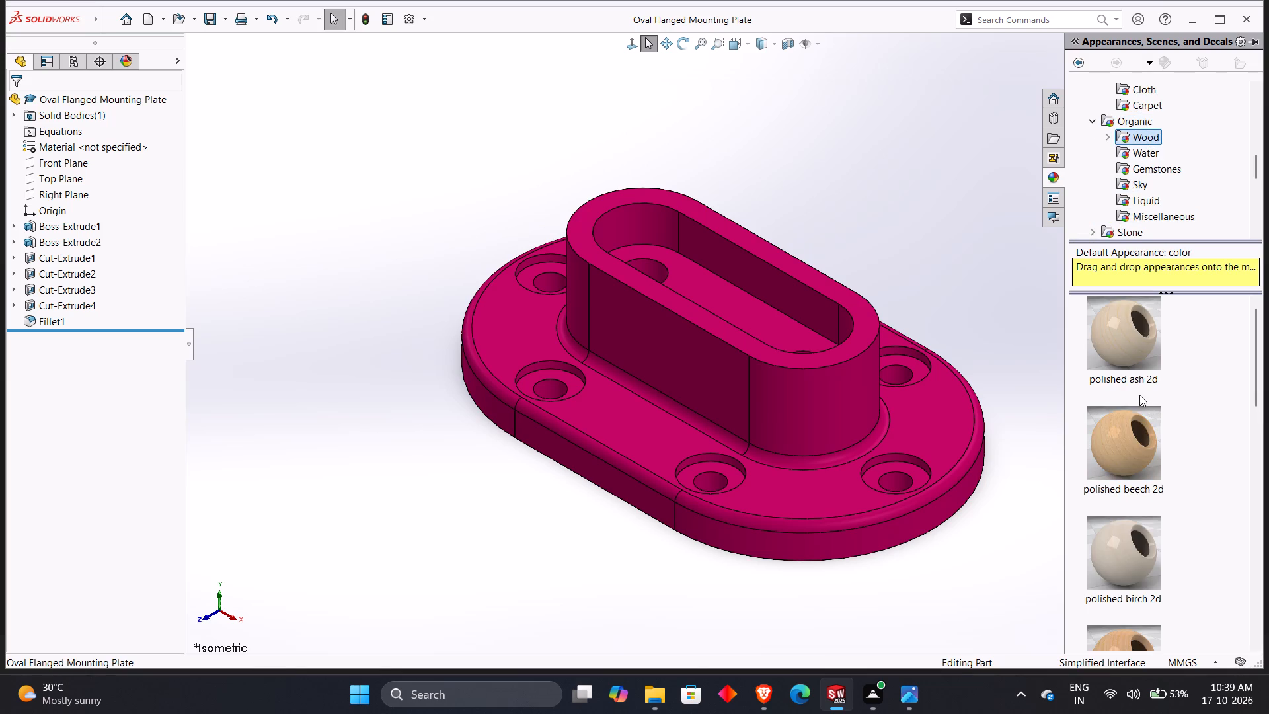
scroll(1143, 401, down, 5)
click(1142, 184)
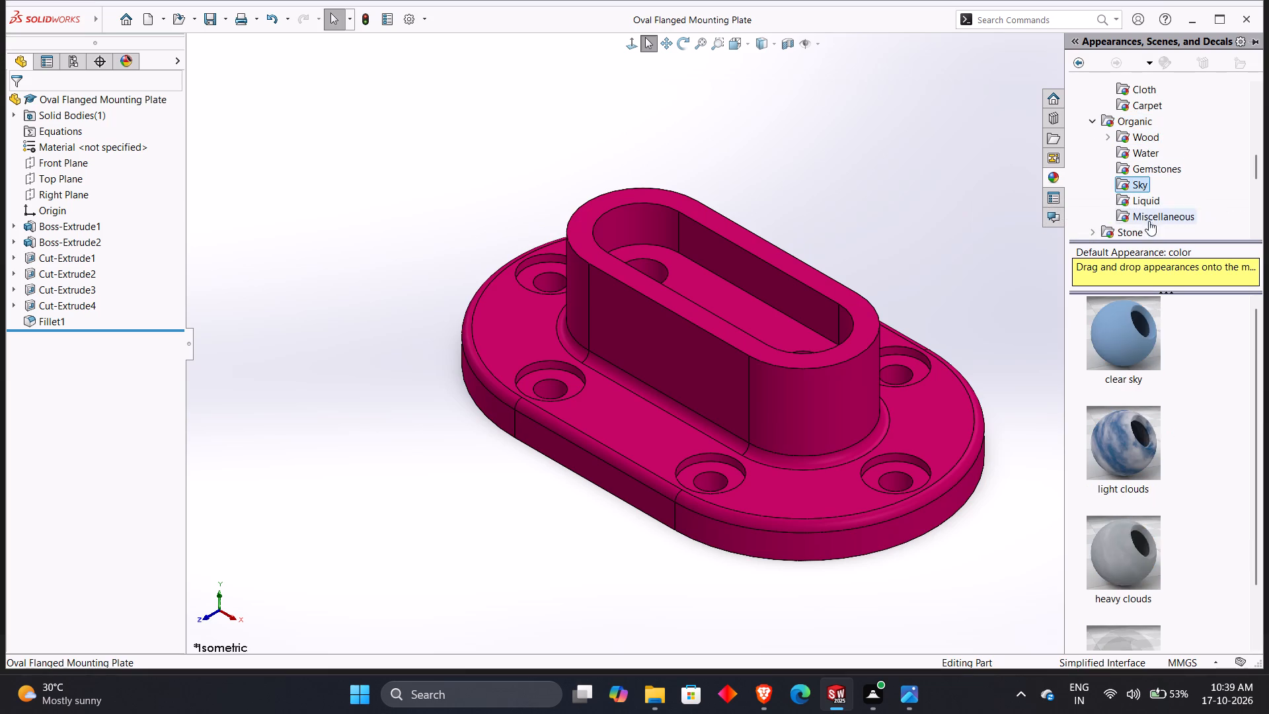
scroll(1148, 440, down, 5)
click(1152, 168)
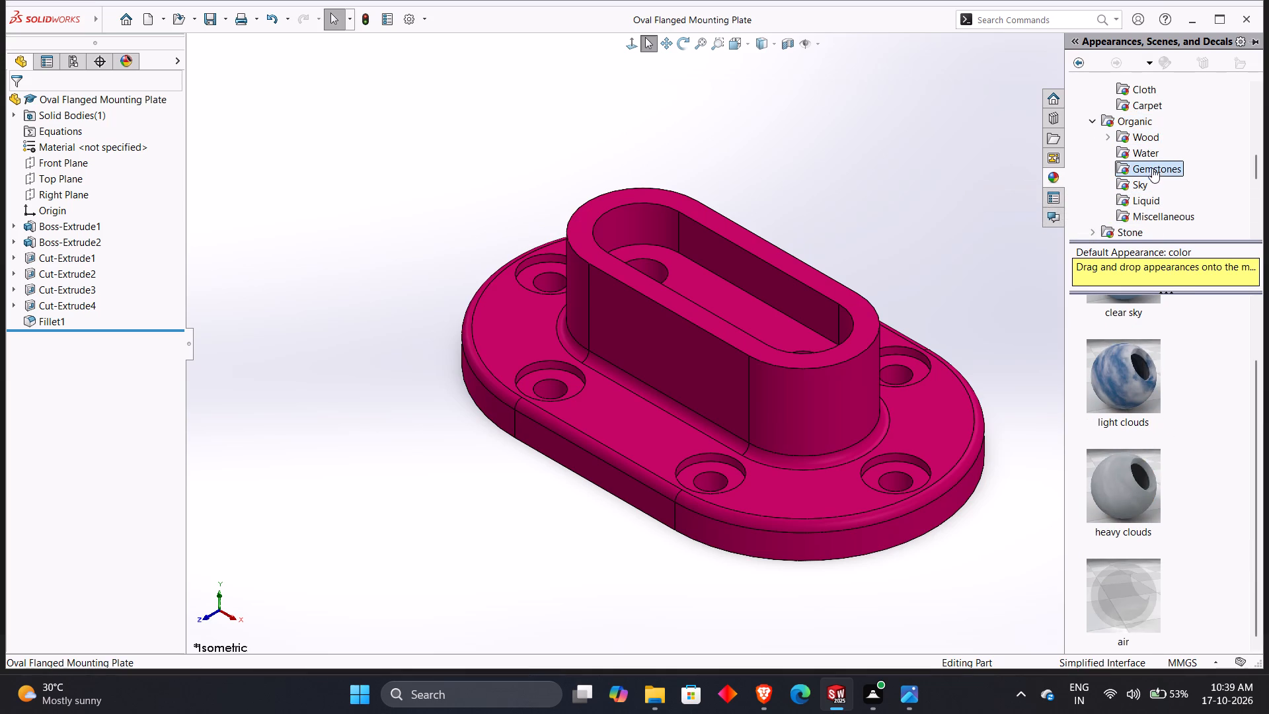
scroll(1126, 454, down, 5)
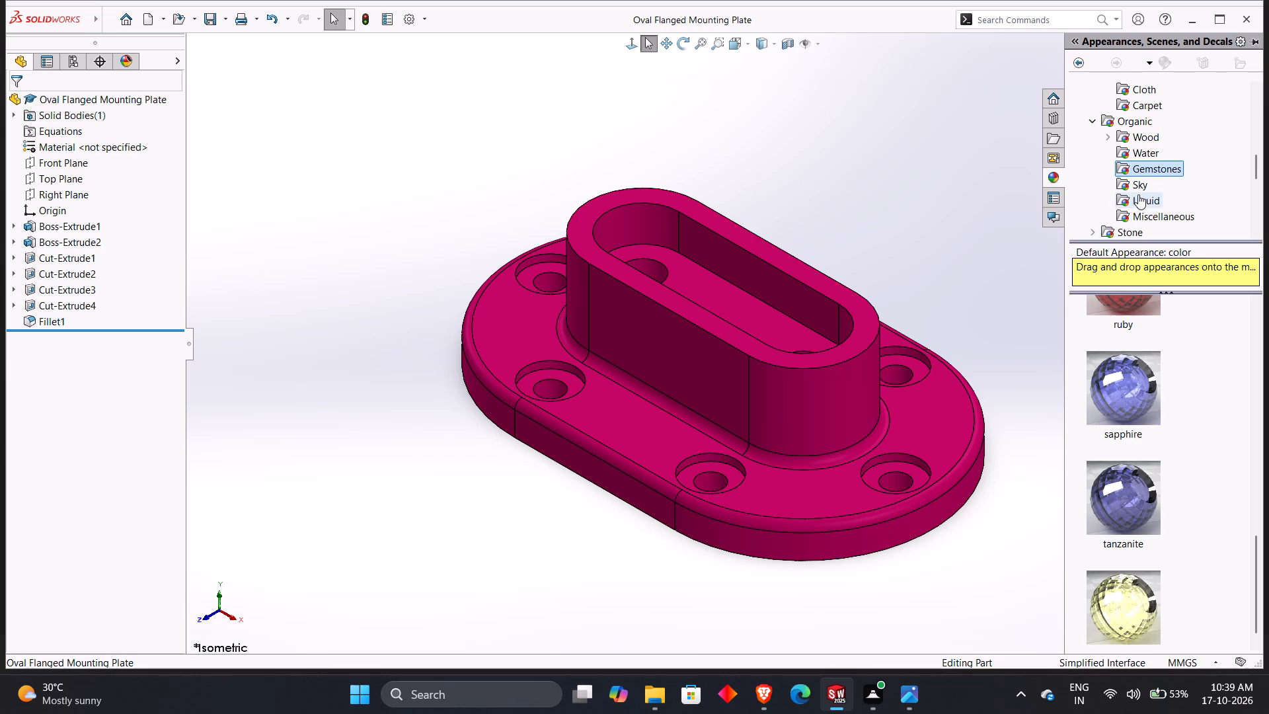
click(1138, 196)
scroll(1144, 451, down, 5)
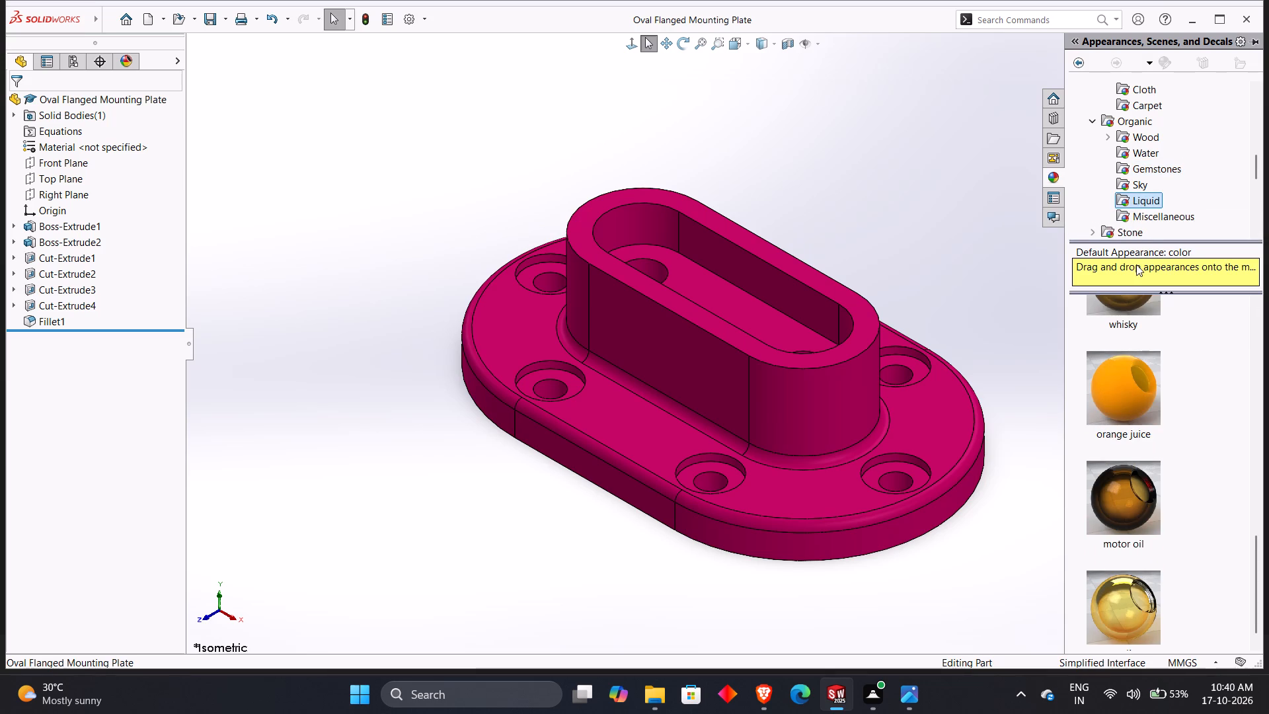
click(1145, 218)
scroll(1119, 407, down, 5)
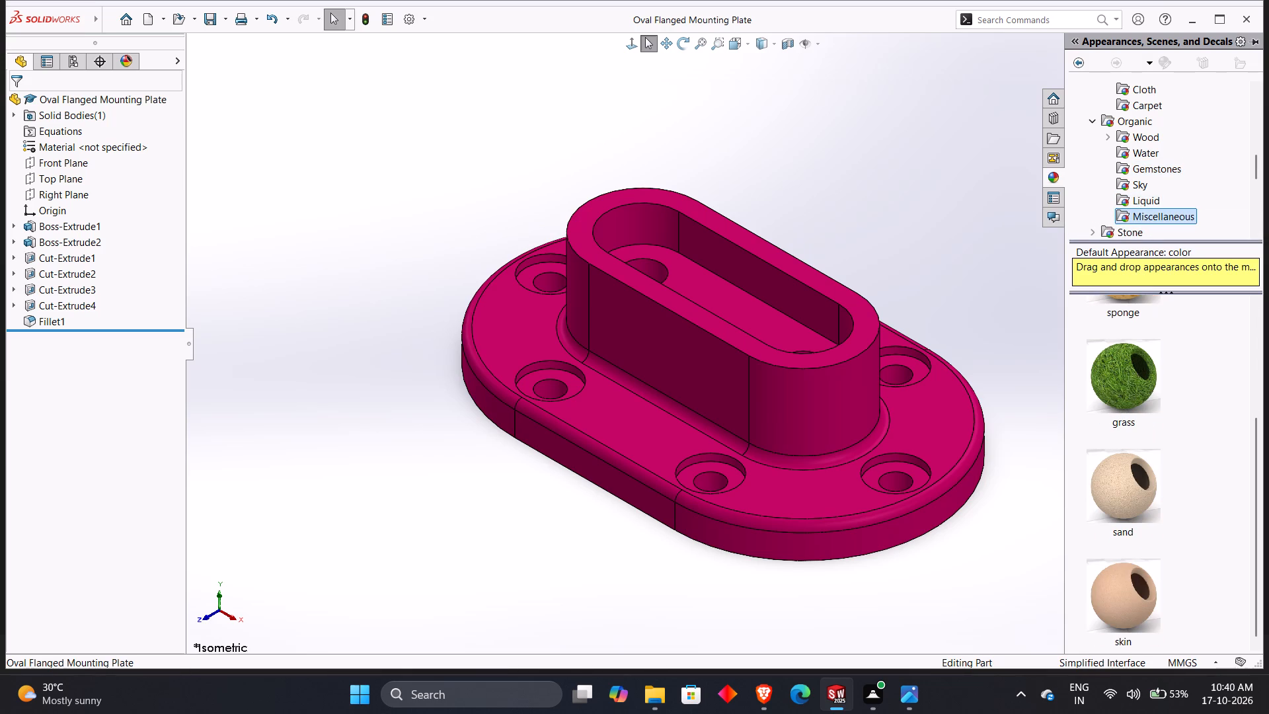
Browse the Stone appearances, going through Paving, Stoneware, Brick and Architectural.
click(1093, 229)
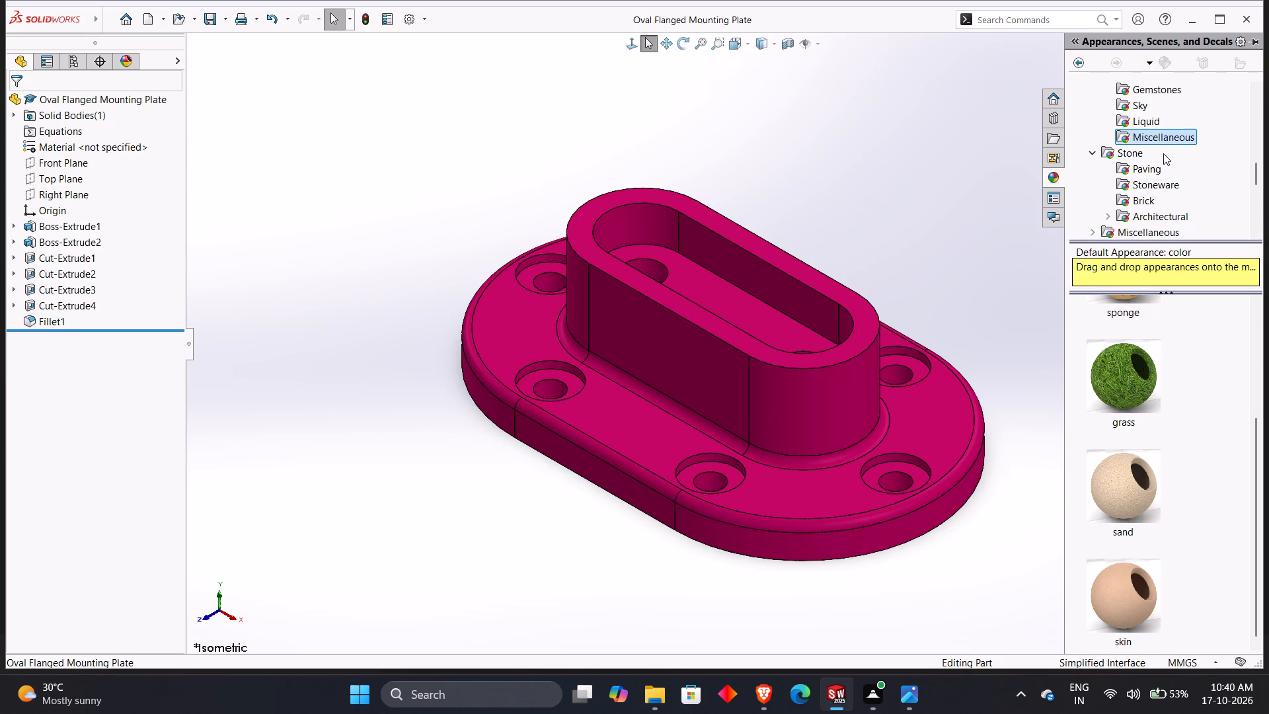
click(1139, 169)
scroll(1147, 383, down, 5)
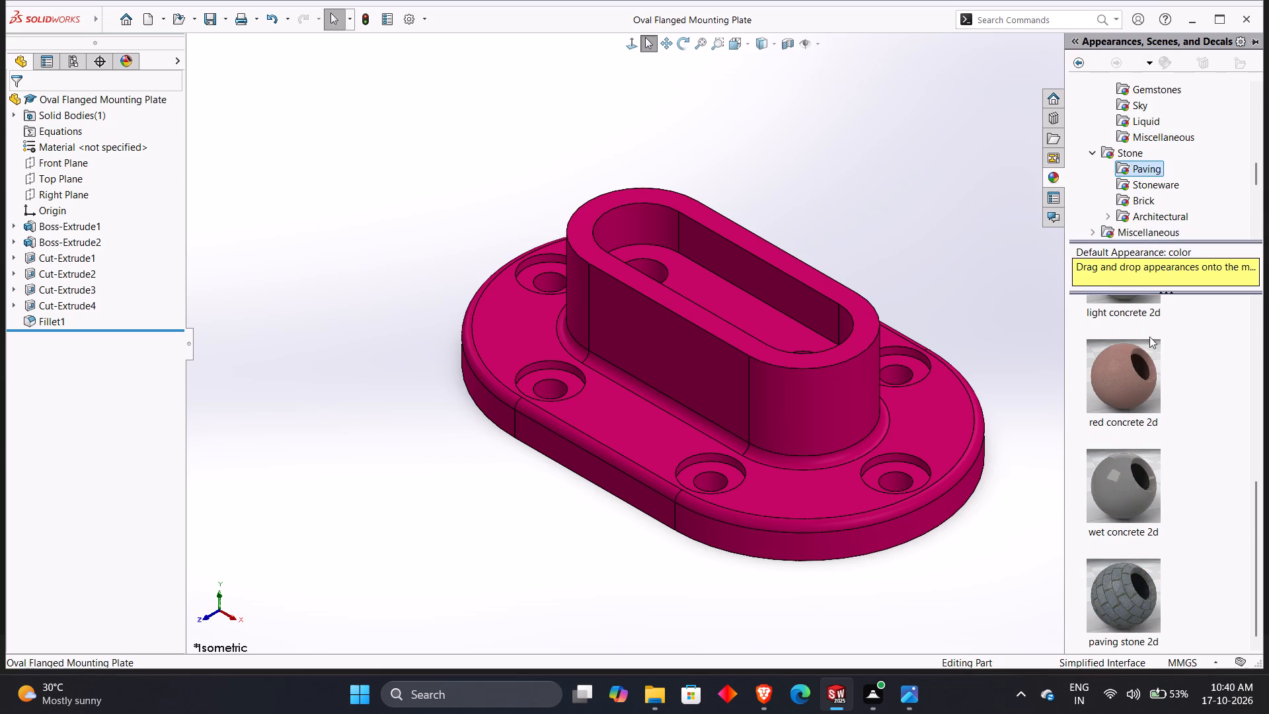
click(1143, 181)
scroll(1141, 383, down, 5)
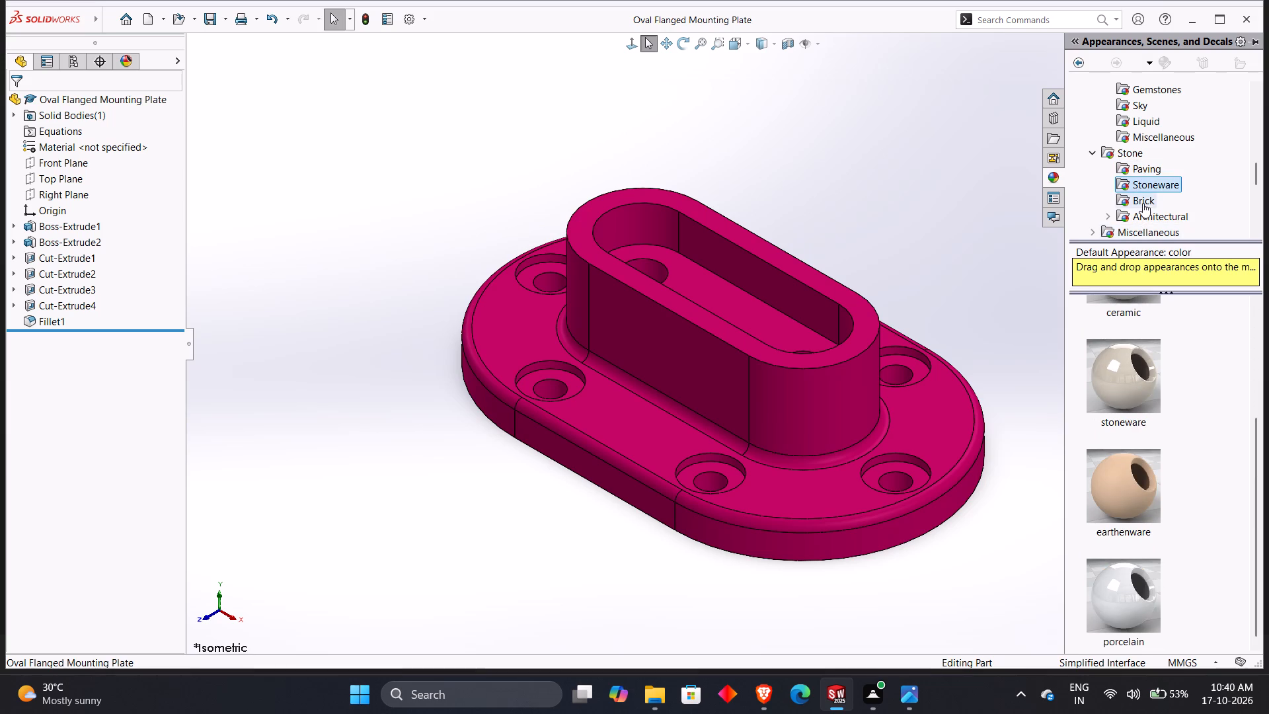
click(1143, 203)
scroll(1143, 357, down, 5)
click(1157, 219)
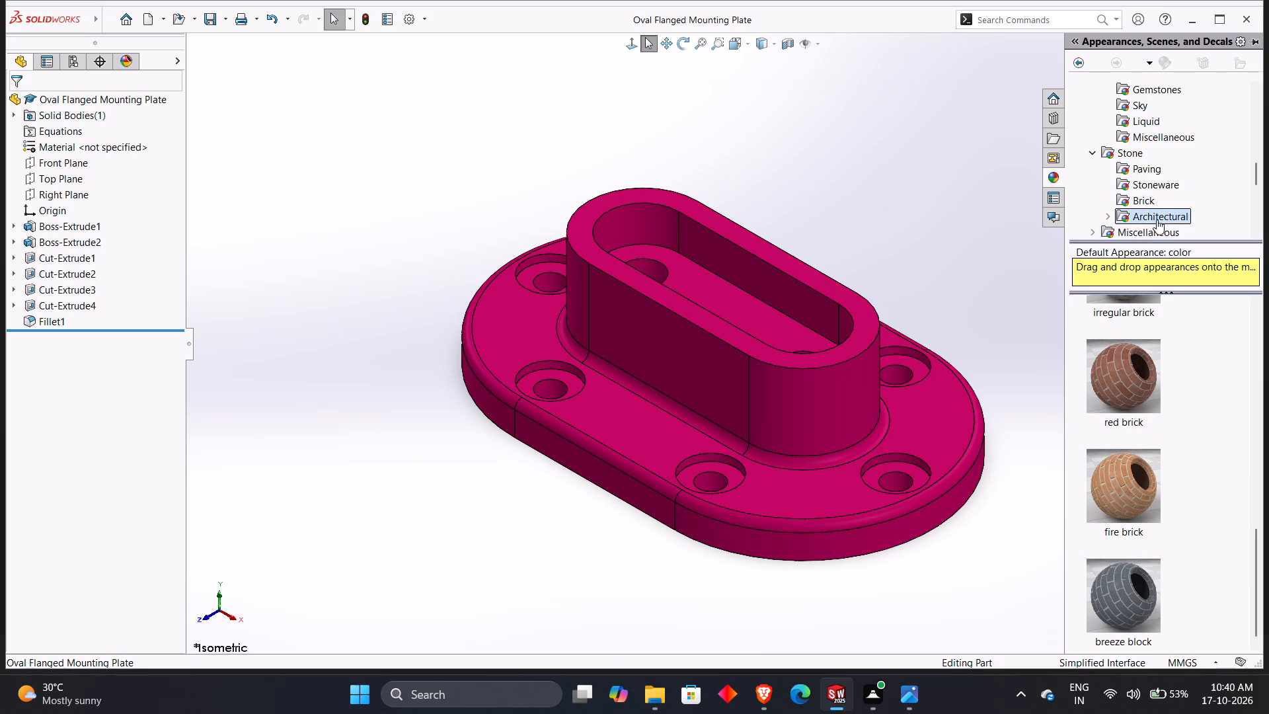
scroll(1150, 369, down, 4)
Browse the Miscellaneous appearance category's 3D Textures, Studio Materials, Pattern and RealView Only Appearances groups.
click(1096, 229)
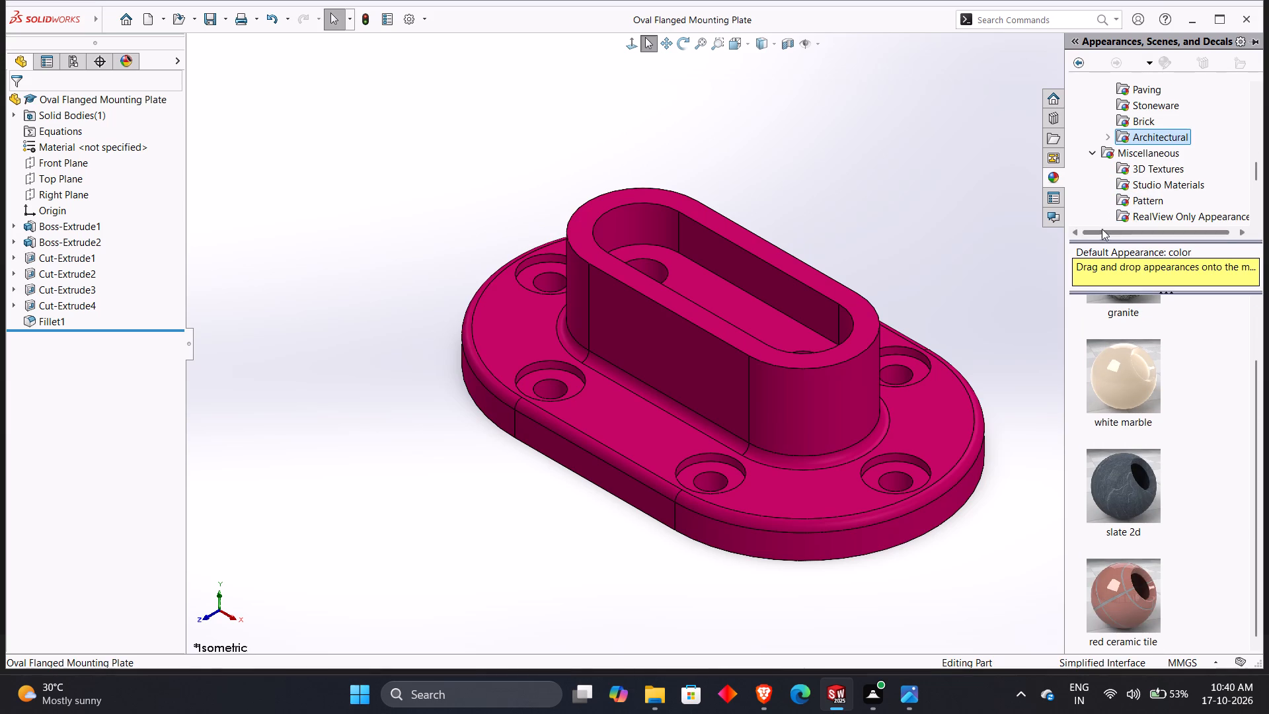
click(1150, 158)
click(1151, 164)
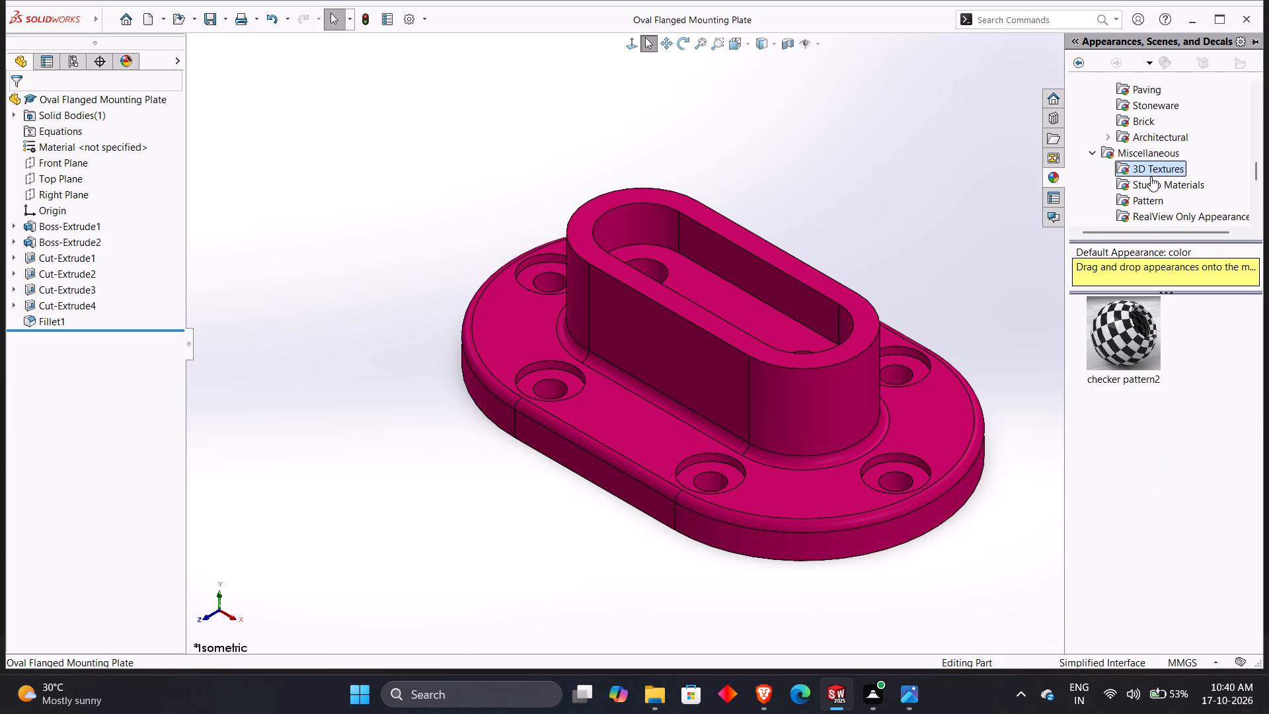
click(1151, 177)
click(1152, 186)
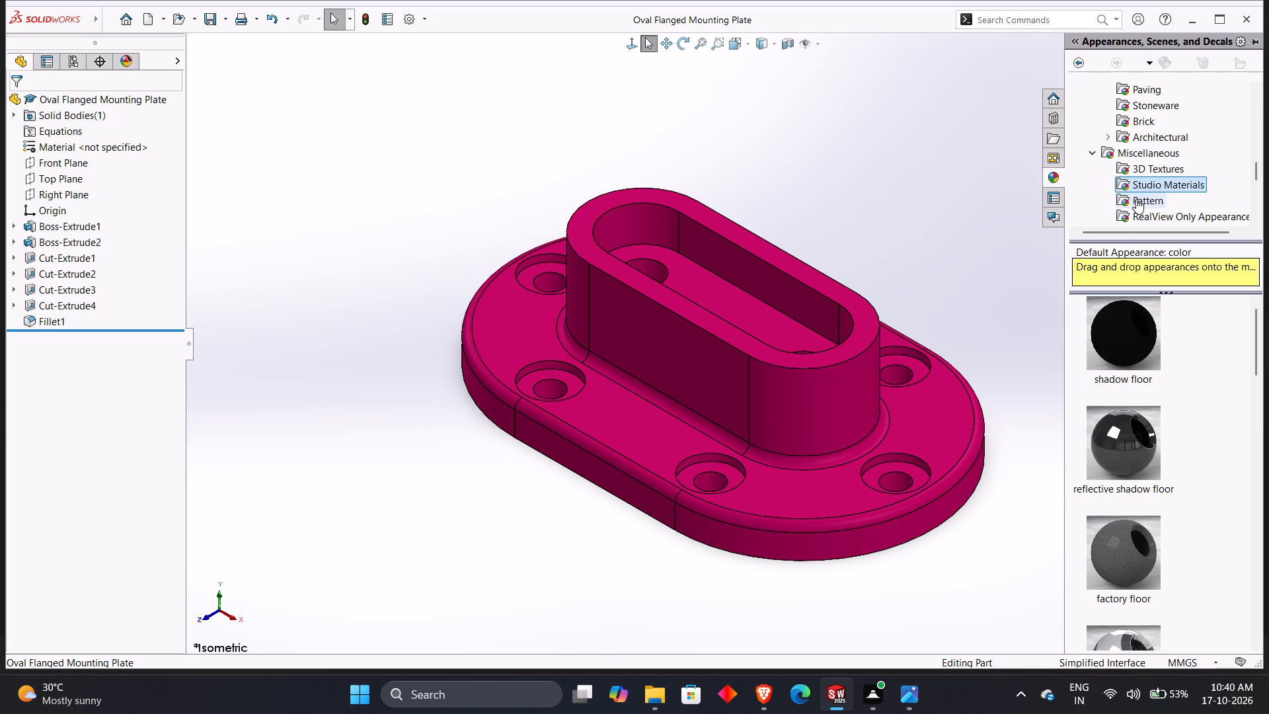
scroll(1148, 432, down, 4)
click(1143, 198)
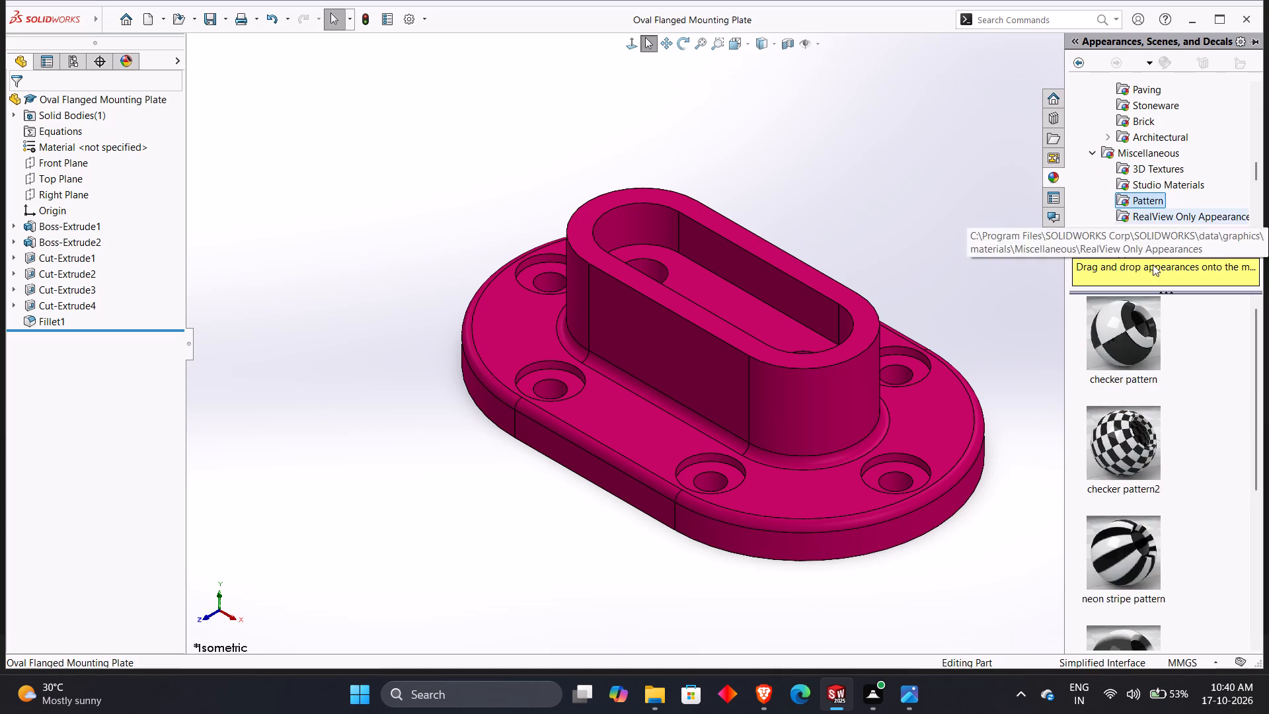
scroll(1154, 353, down, 5)
click(1165, 208)
scroll(1138, 354, down, 4)
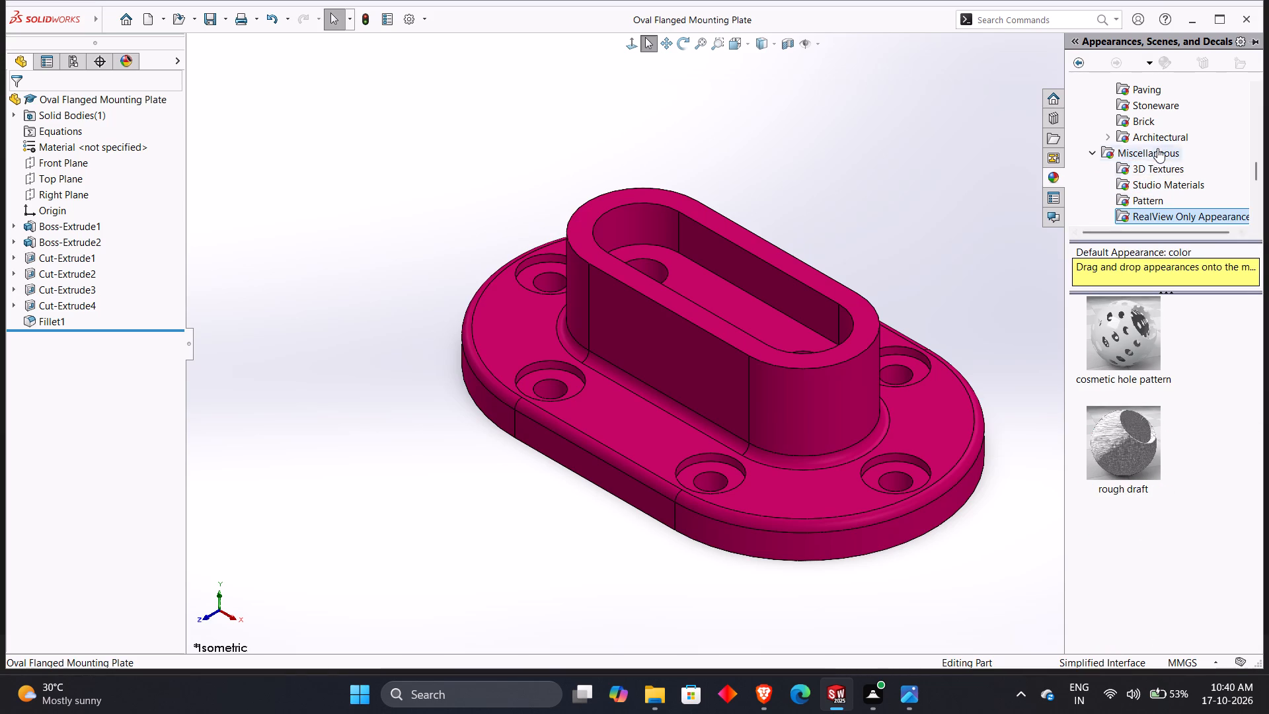
Browse the Metal appearances, going through the Steel, Chrome and Aluminum groups.
scroll(1159, 147, up, 8)
click(1138, 99)
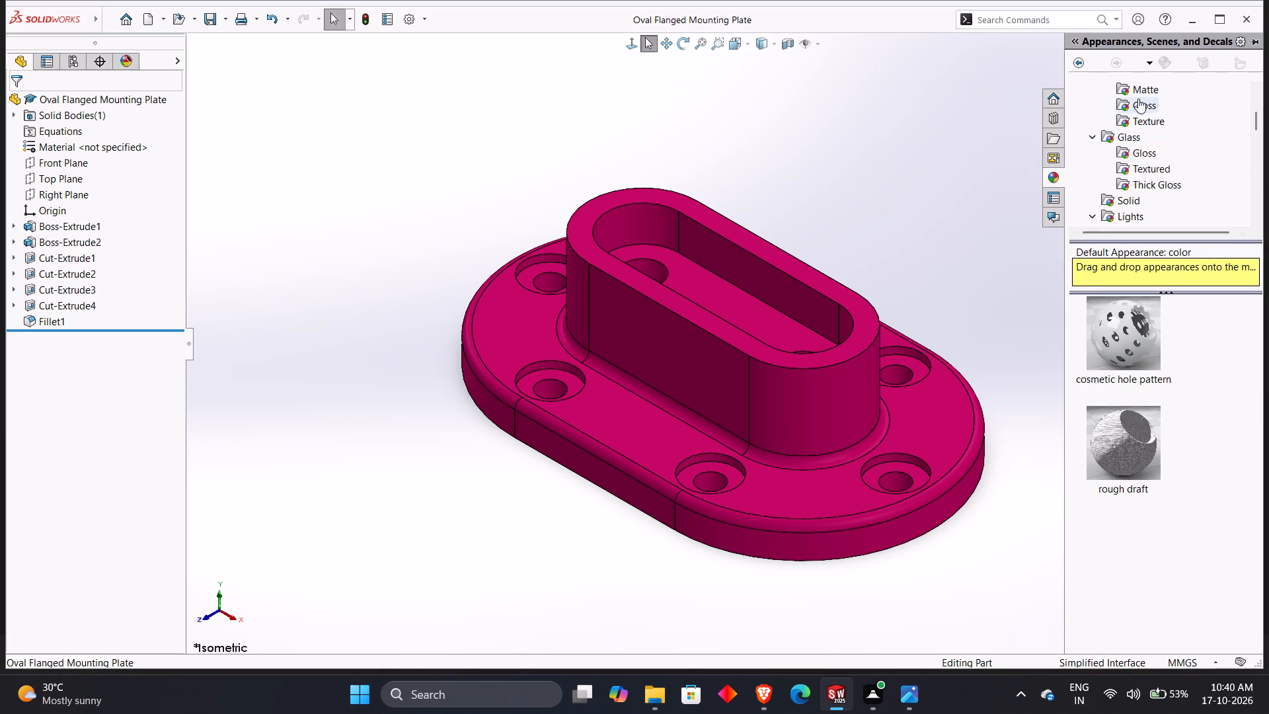
click(1140, 95)
scroll(1149, 137, up, 4)
click(1128, 120)
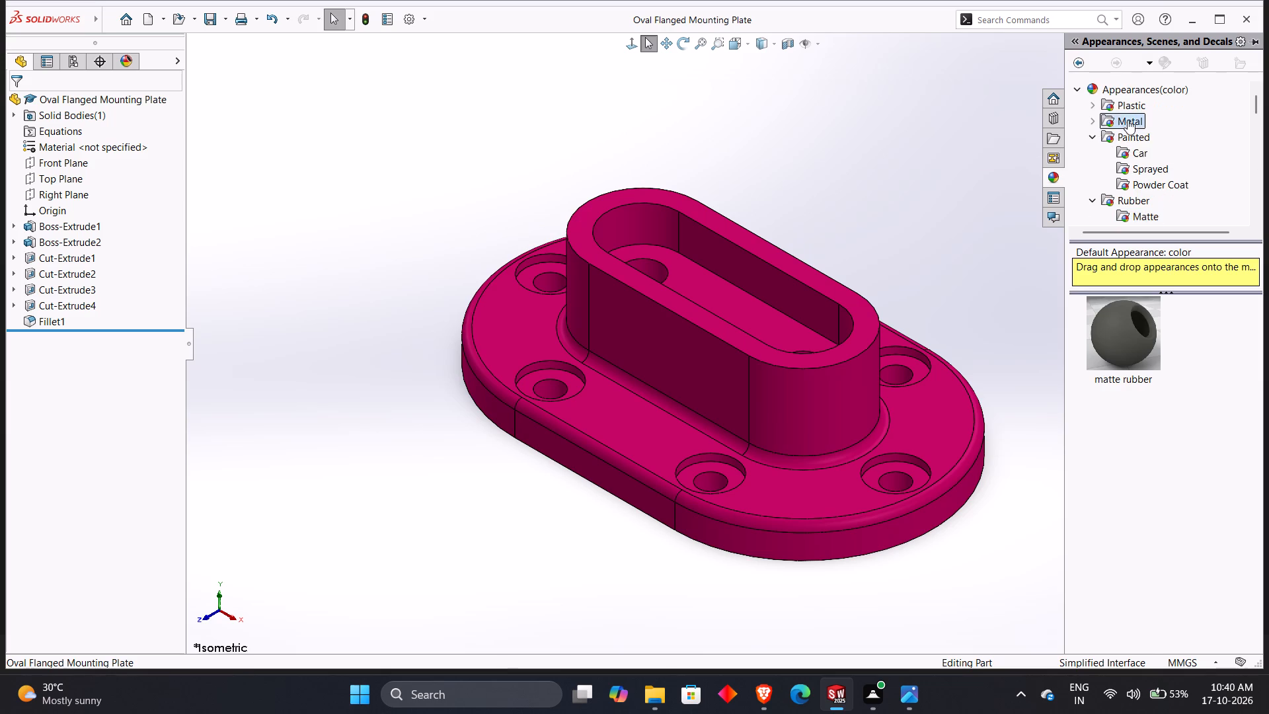
click(1098, 121)
click(1145, 110)
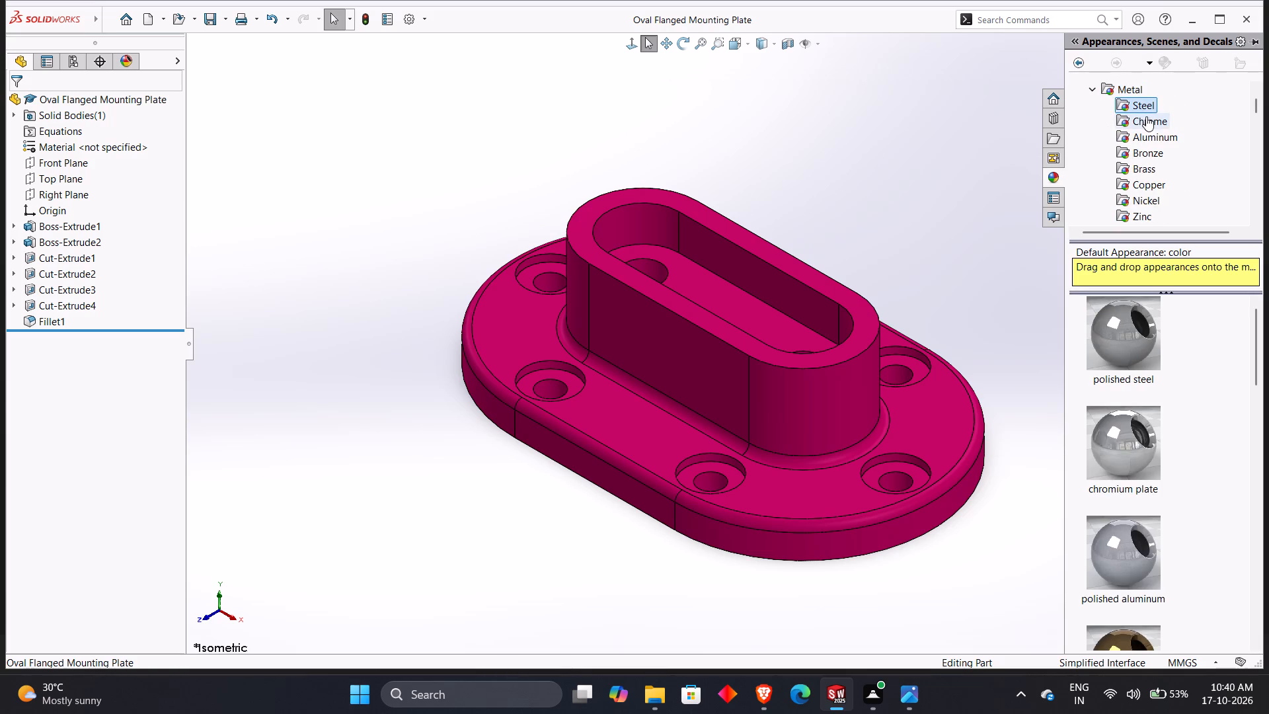
scroll(1157, 443, down, 8)
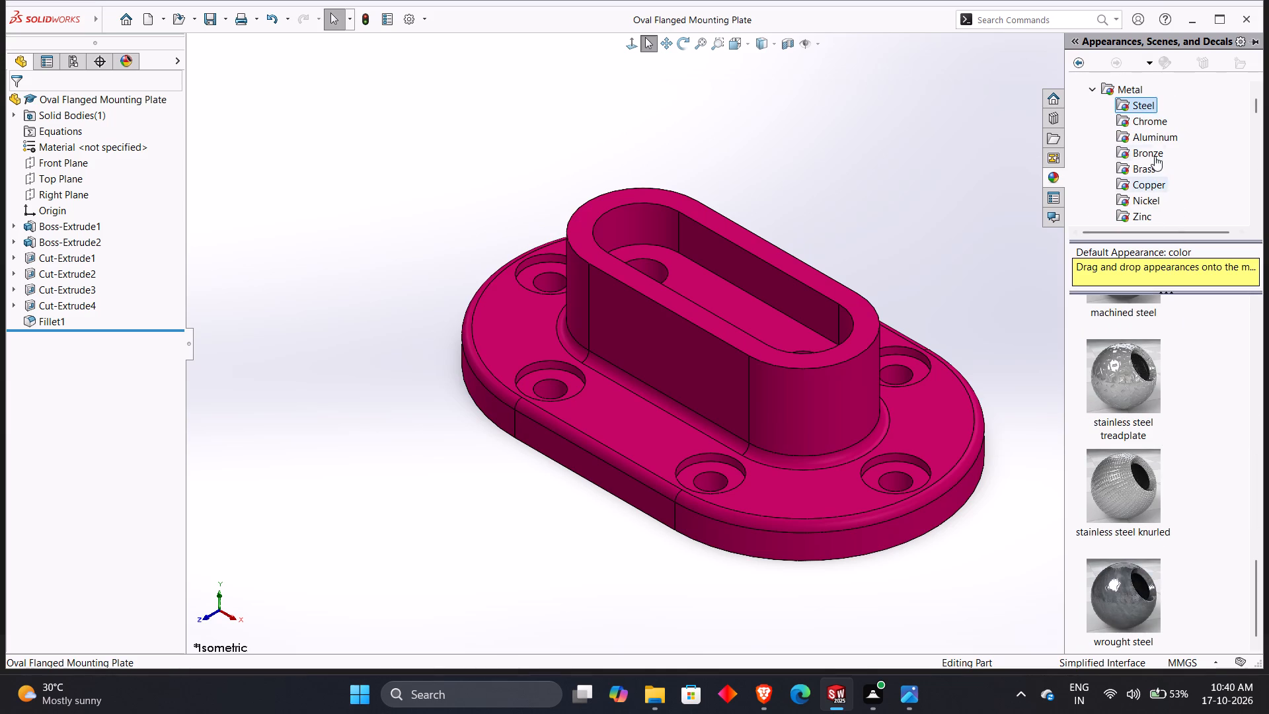
click(1154, 126)
scroll(1145, 432, down, 5)
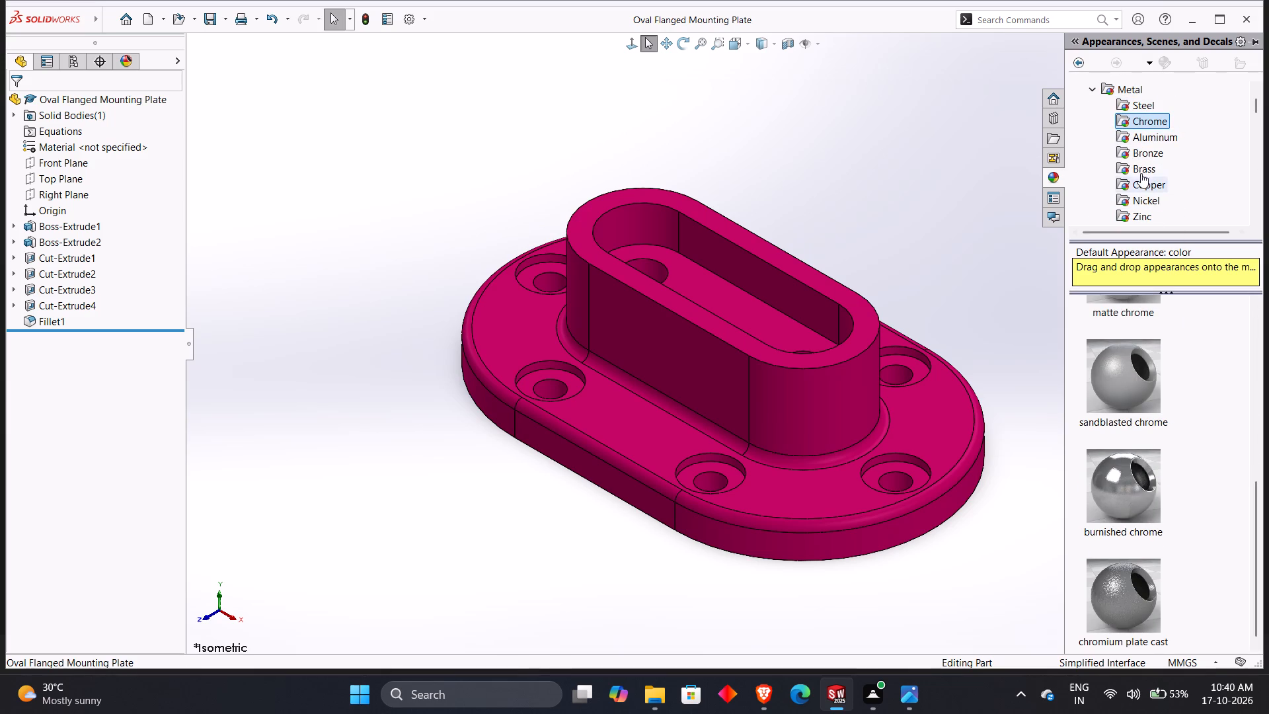
click(1139, 136)
scroll(1142, 418, down, 4)
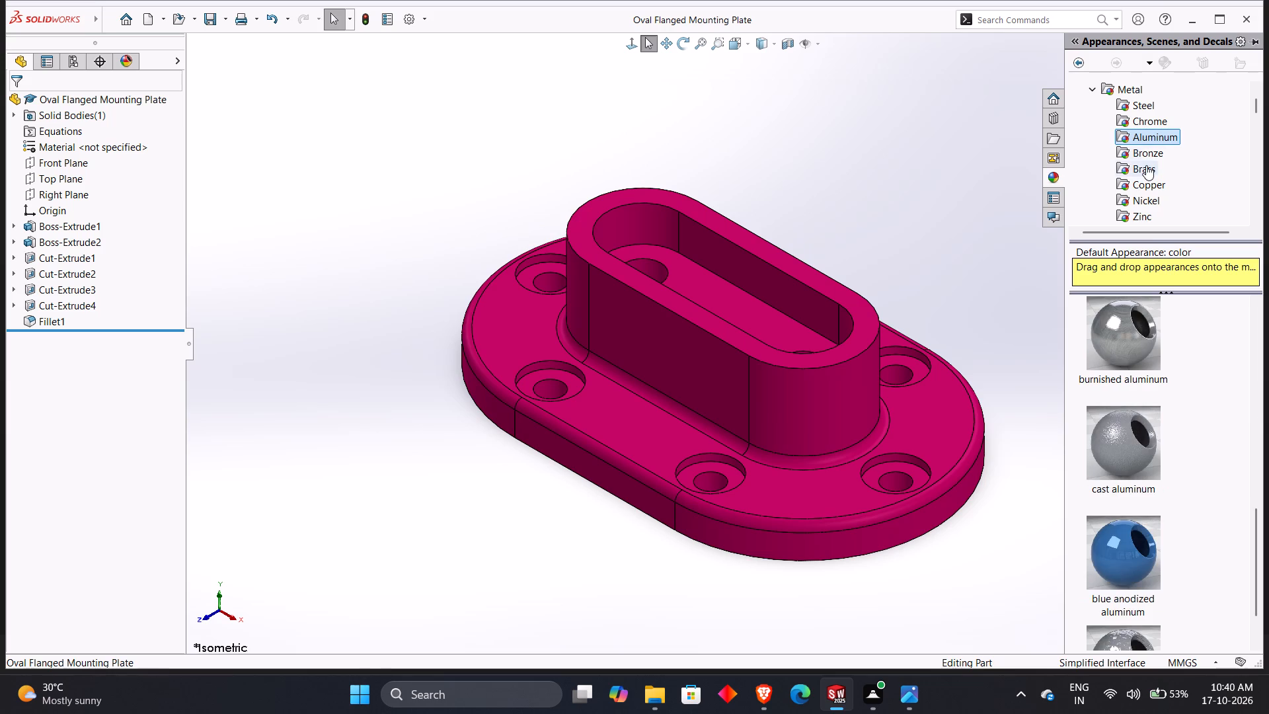
Browse the Bronze, Brass, Copper and Nickel groups among the Metal appearances.
click(1148, 147)
scroll(1145, 435, down, 5)
click(1149, 165)
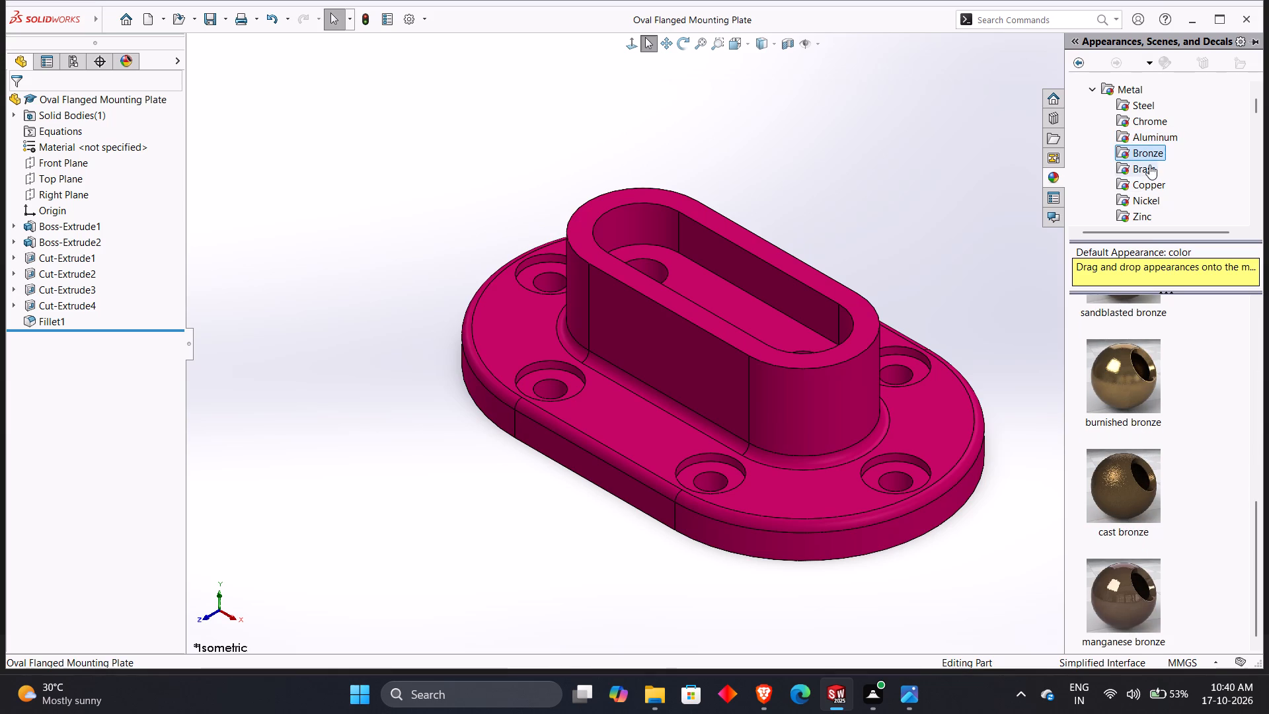
scroll(1146, 387, down, 4)
click(1143, 180)
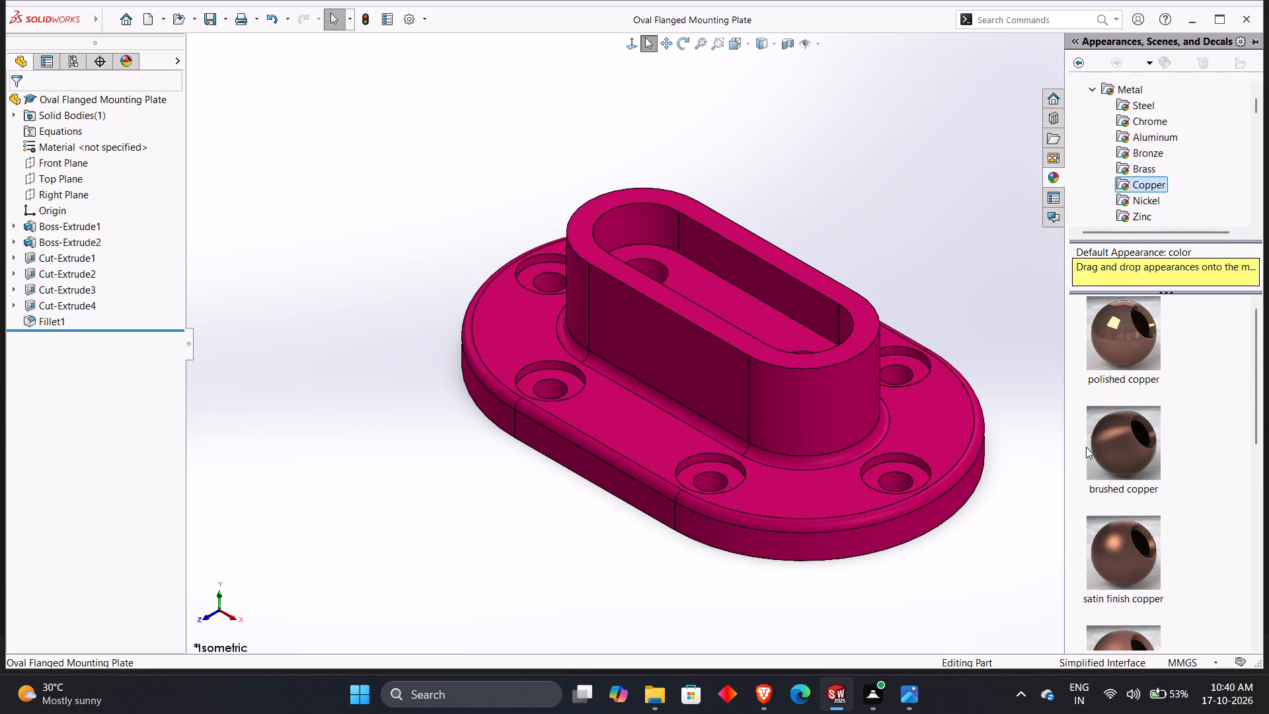
scroll(1086, 448, down, 5)
click(1140, 196)
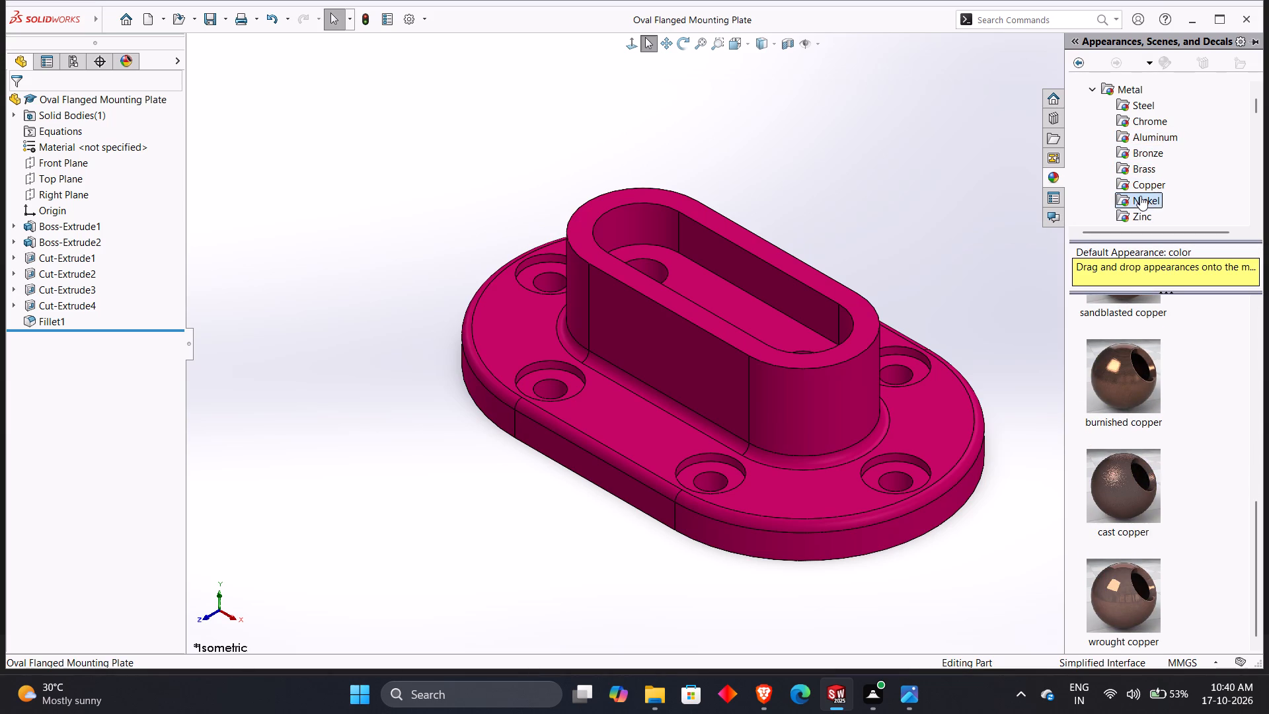
scroll(1152, 398, down, 4)
Browse the Zinc, Magnesium, Iron and Titanium groups among the Metal appearances.
click(1152, 209)
scroll(1153, 376, down, 4)
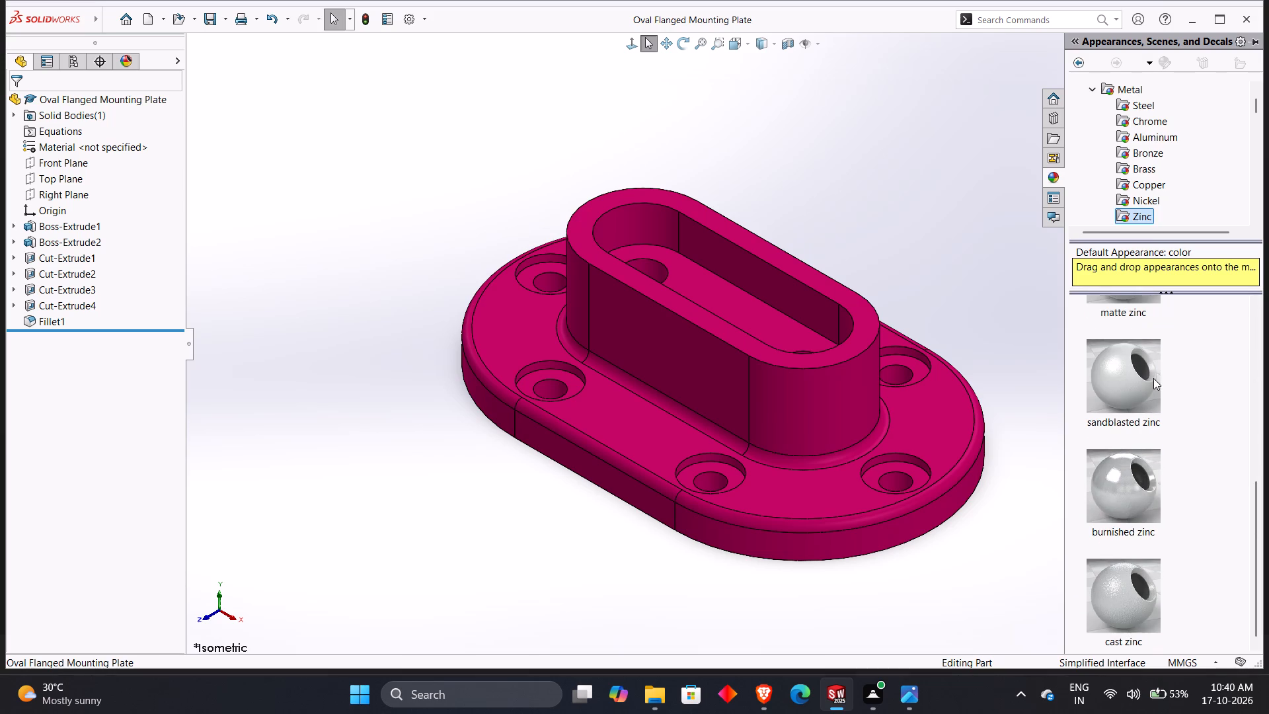
scroll(1128, 202, down, 1)
click(1139, 181)
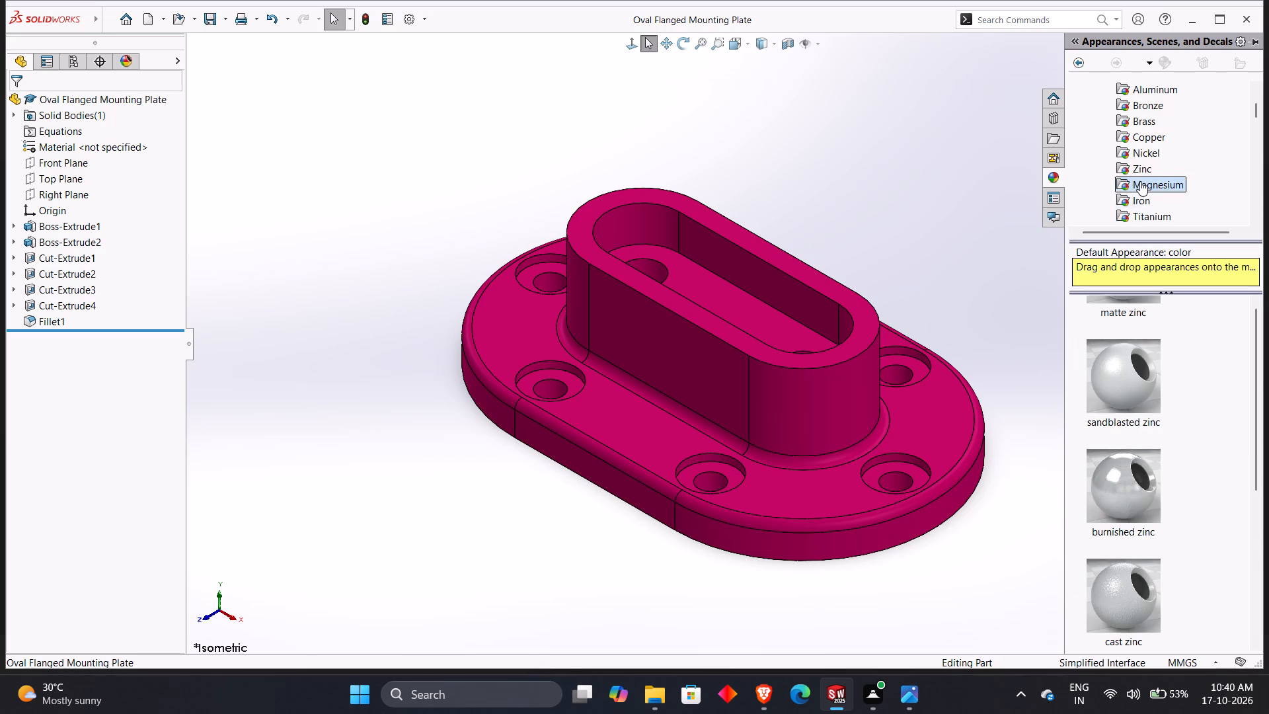
scroll(1139, 370, down, 4)
click(1143, 205)
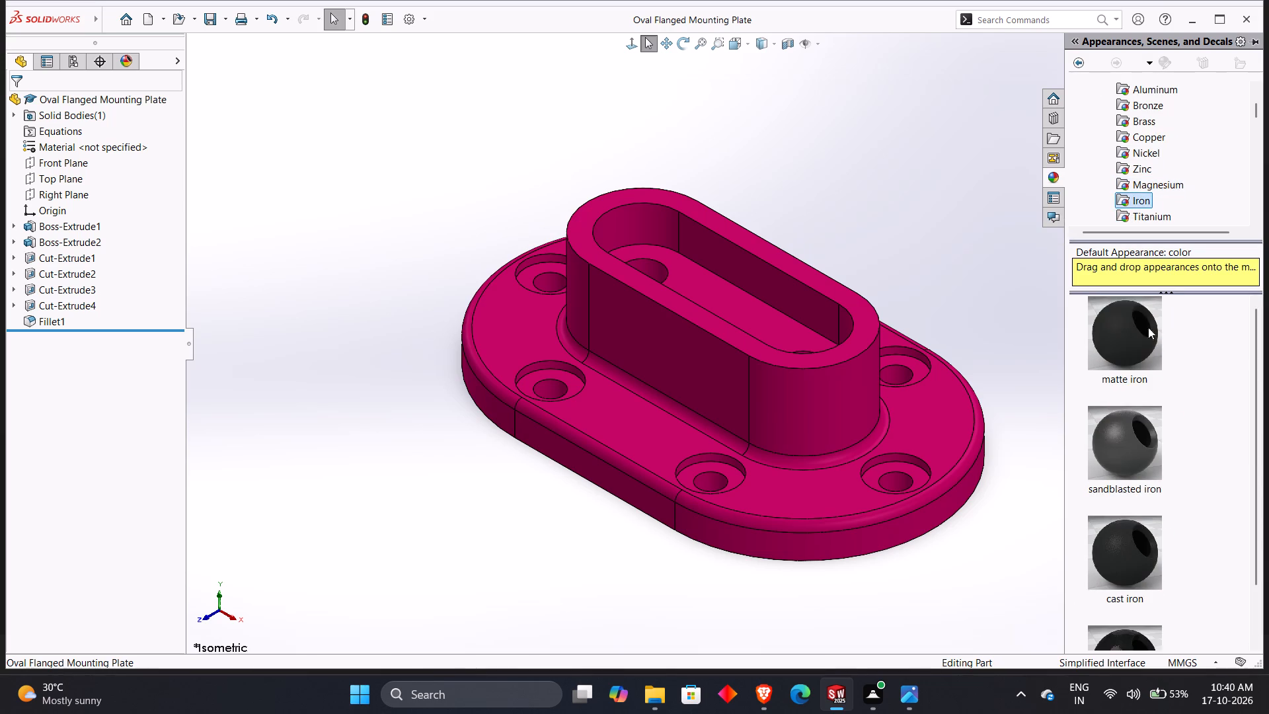
scroll(1149, 381, down, 4)
click(1147, 221)
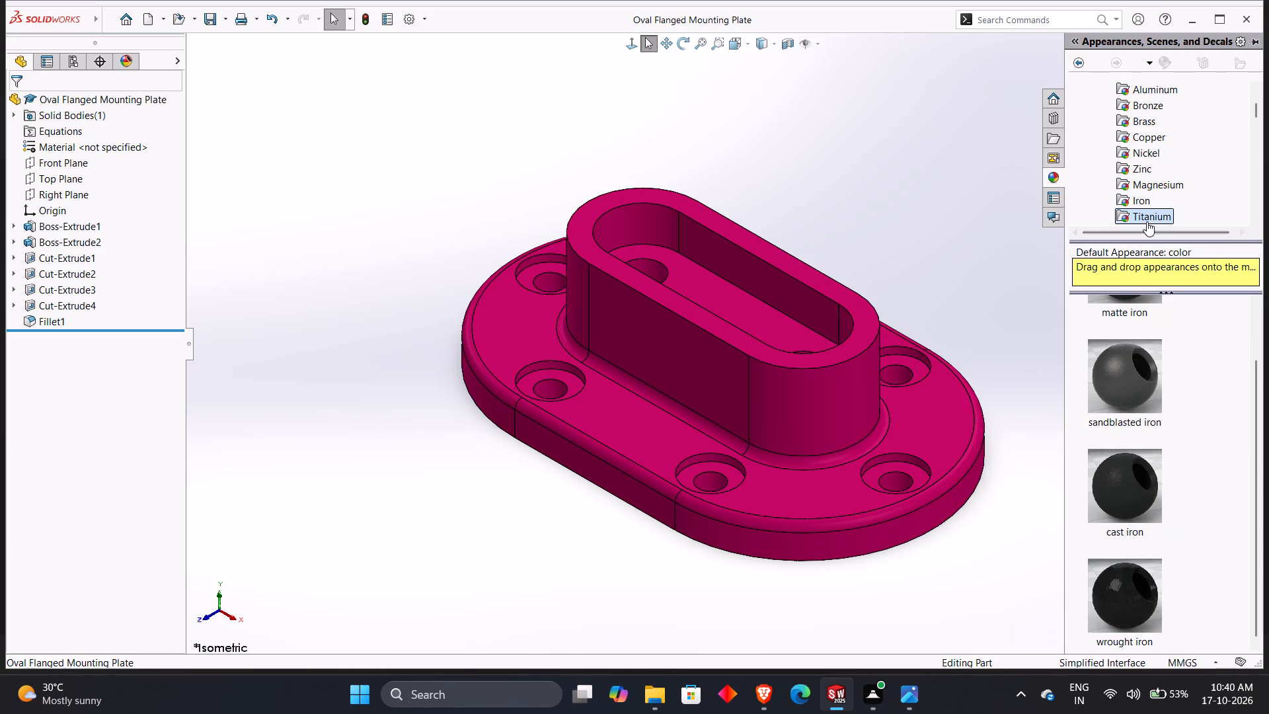
scroll(1138, 444, down, 5)
Browse the Tungsten, Gold and Silver groups among the Metal appearances.
scroll(1148, 209, down, 1)
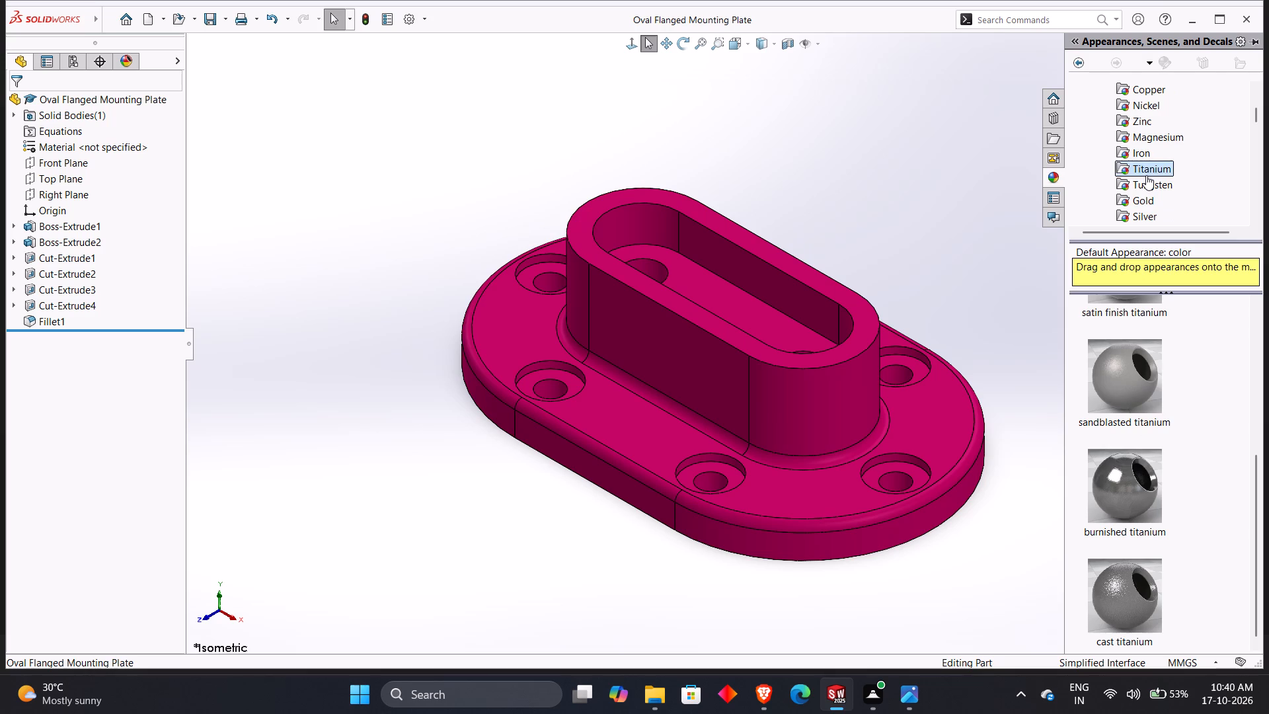
click(1146, 175)
click(1146, 188)
scroll(1147, 373, down, 4)
click(1147, 200)
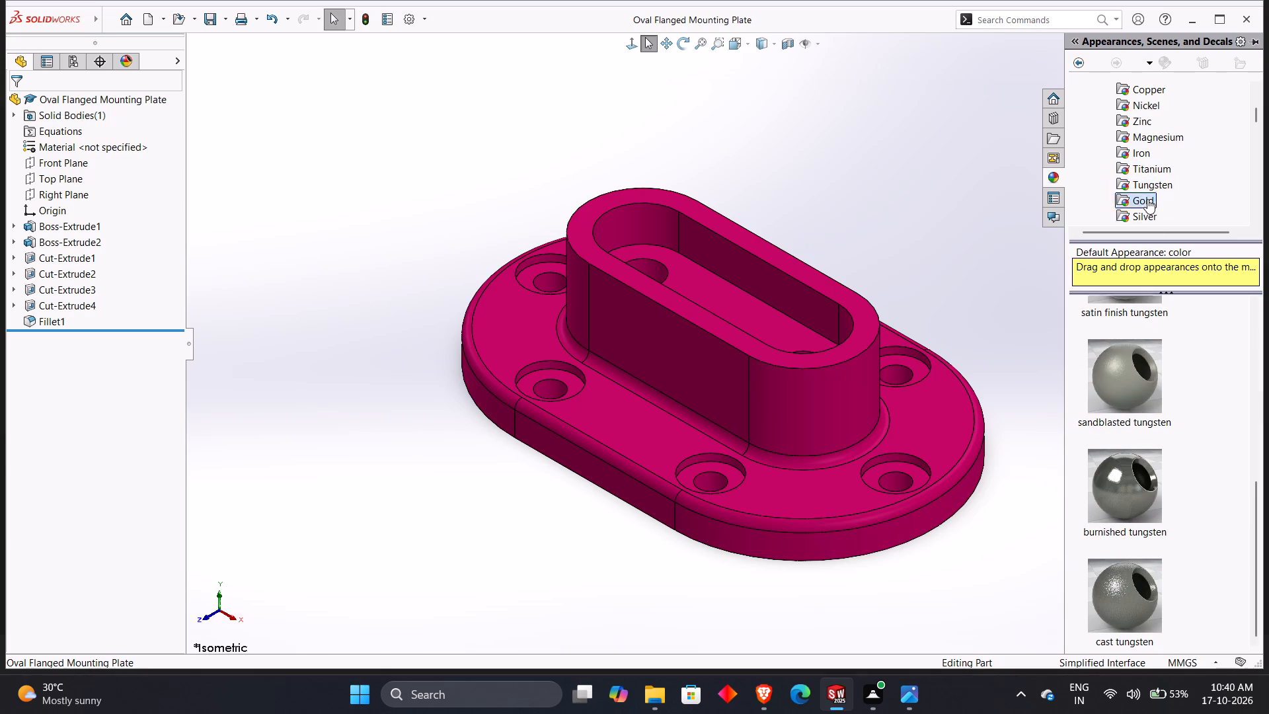
scroll(1159, 372, down, 4)
click(1146, 206)
click(1148, 213)
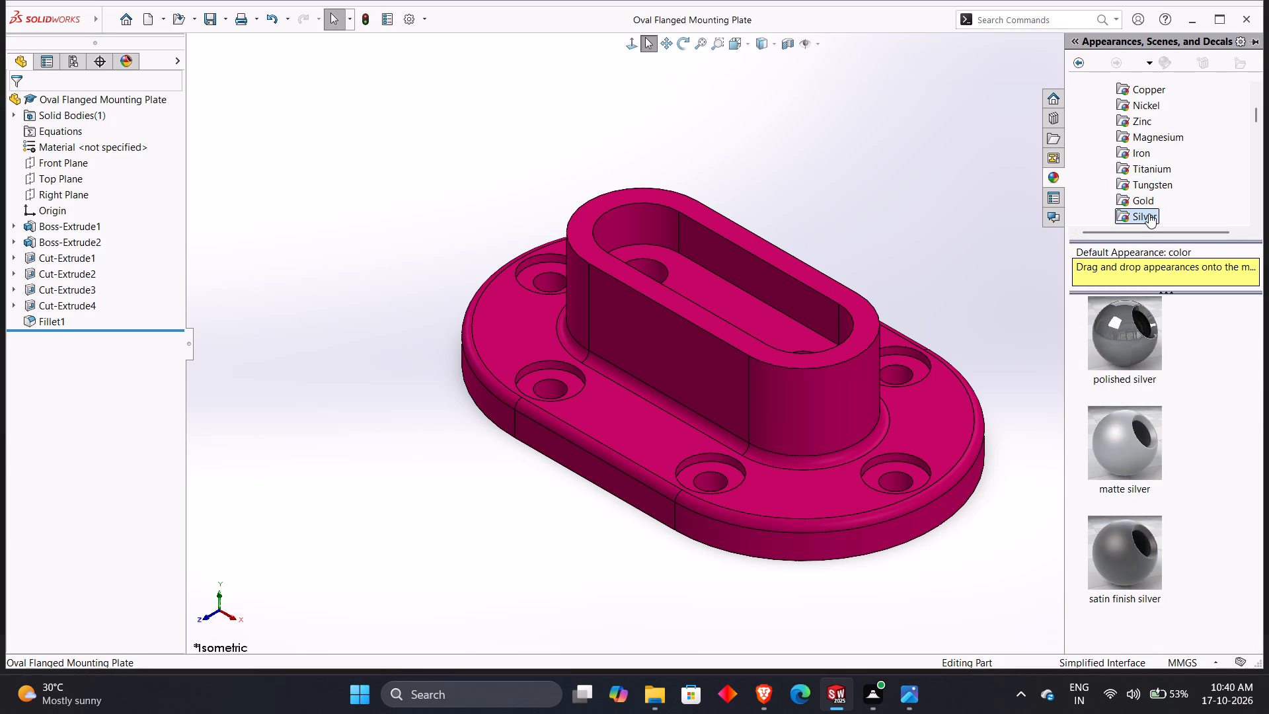
scroll(1173, 450, down, 4)
Browse the Platinum, Lead and Galvanized groups among the Metal appearances.
scroll(1126, 195, down, 2)
click(1148, 132)
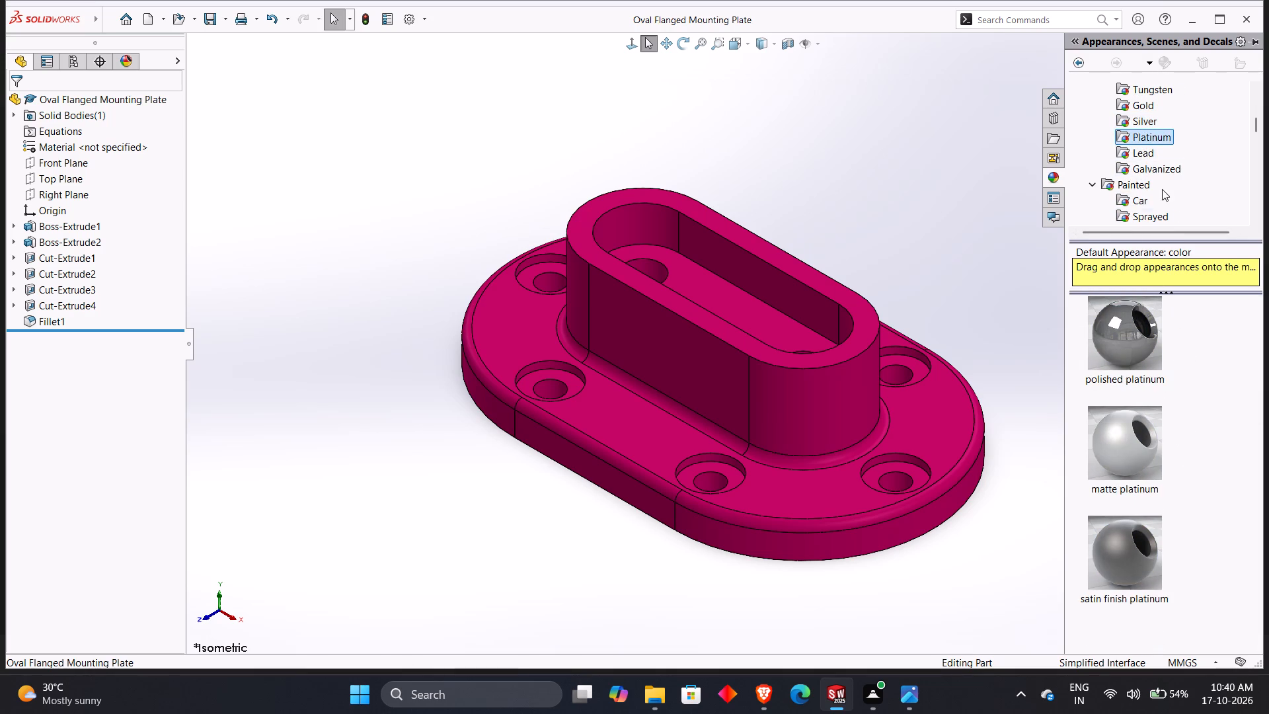
click(1145, 152)
click(1145, 169)
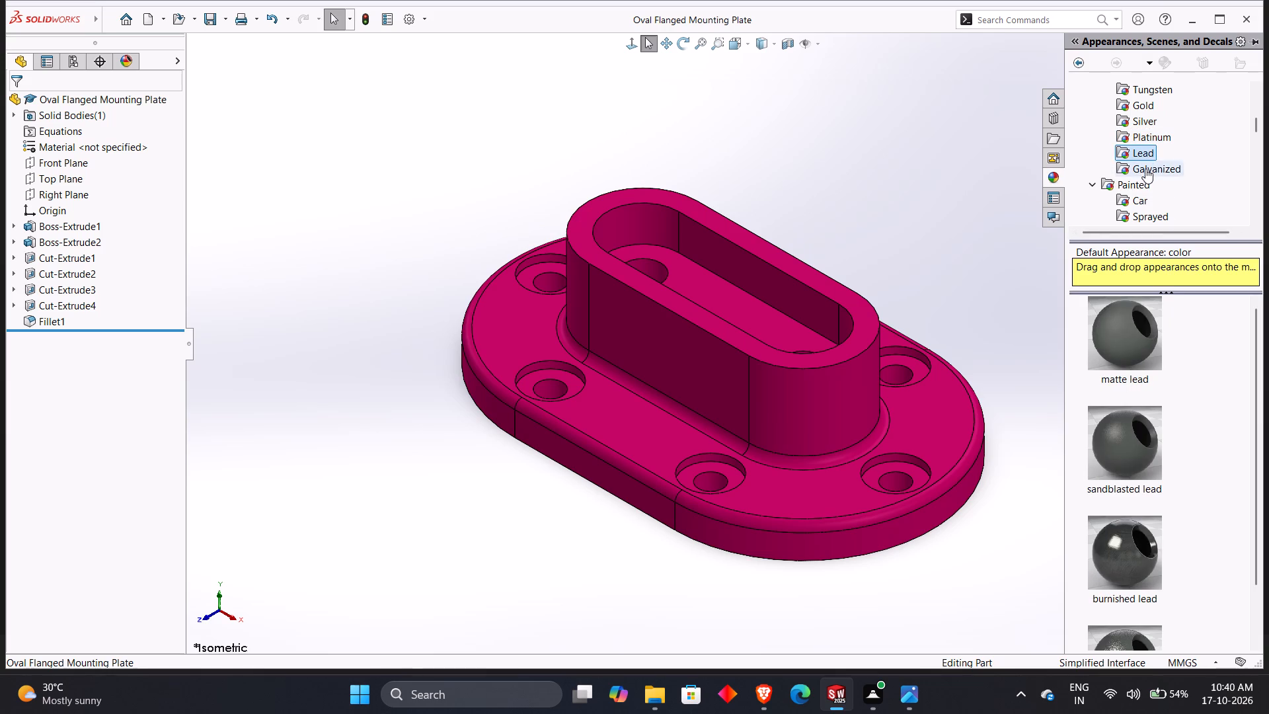
scroll(1122, 427, down, 3)
View the Painted appearances, look through the remaining categories down to Scenes and Decals, and close the appearance library.
click(1136, 190)
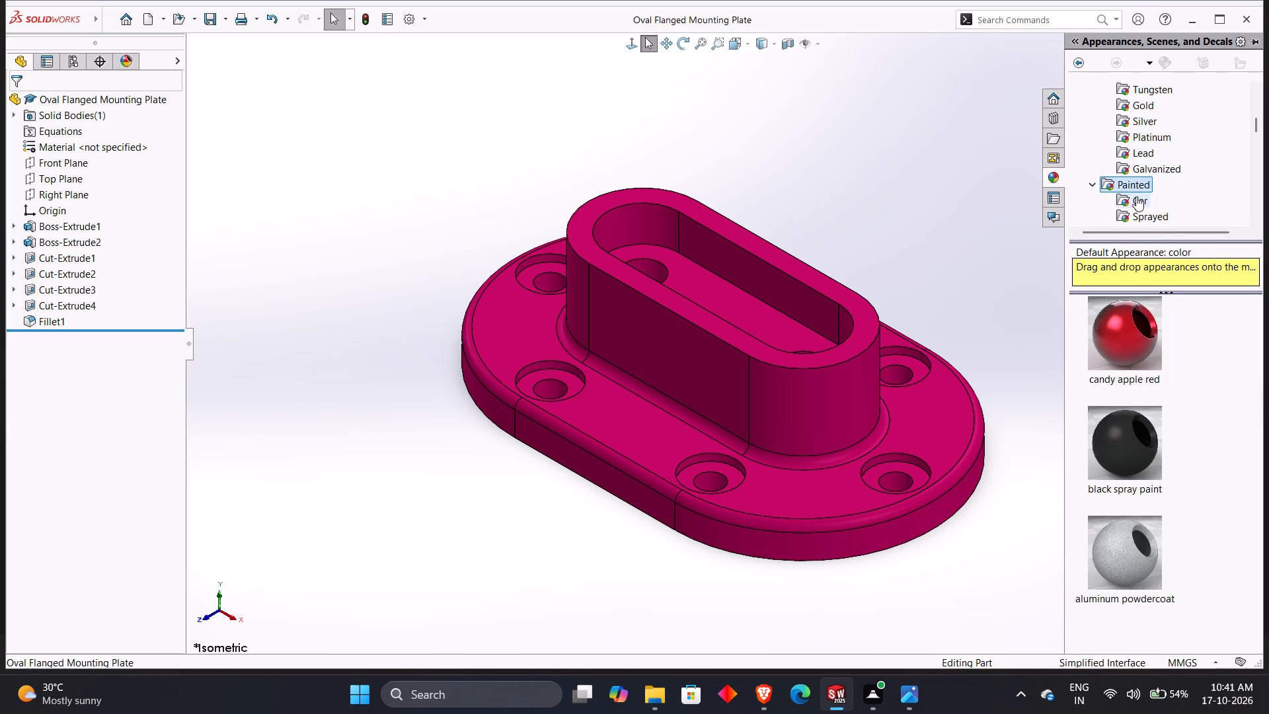
scroll(1143, 182, down, 4)
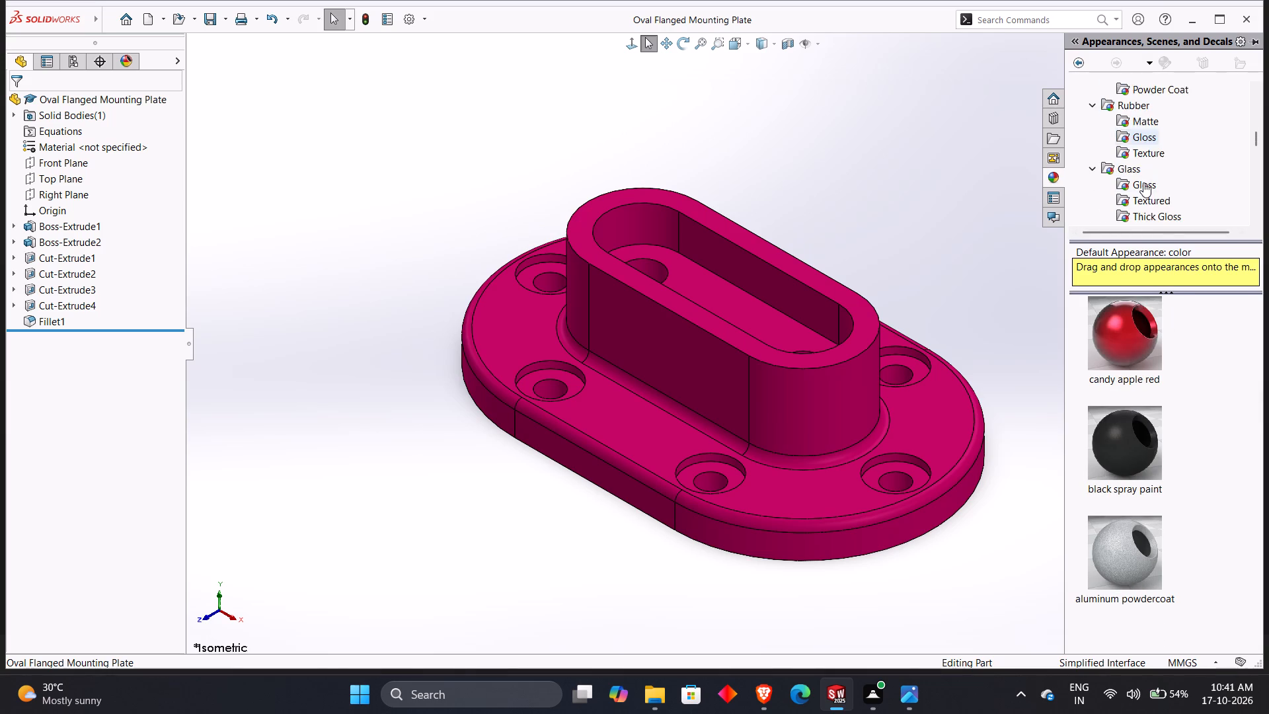
scroll(1144, 185, down, 13)
scroll(1151, 189, down, 10)
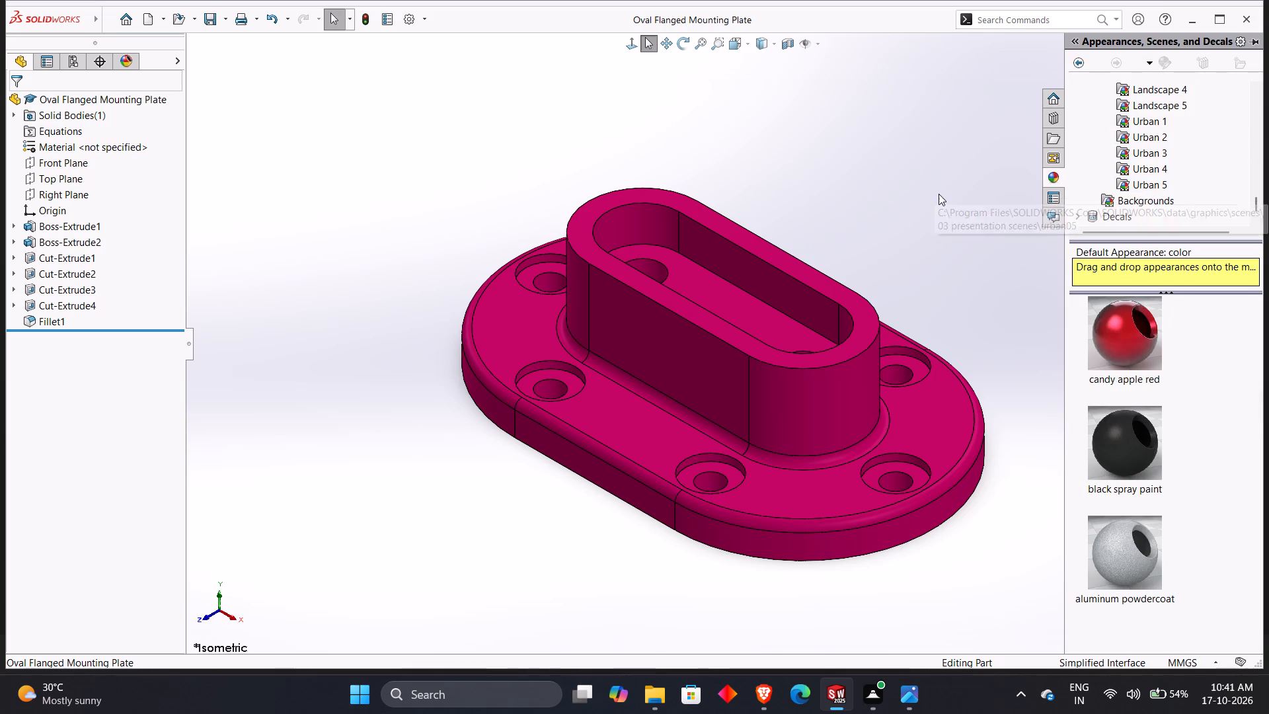
click(939, 194)
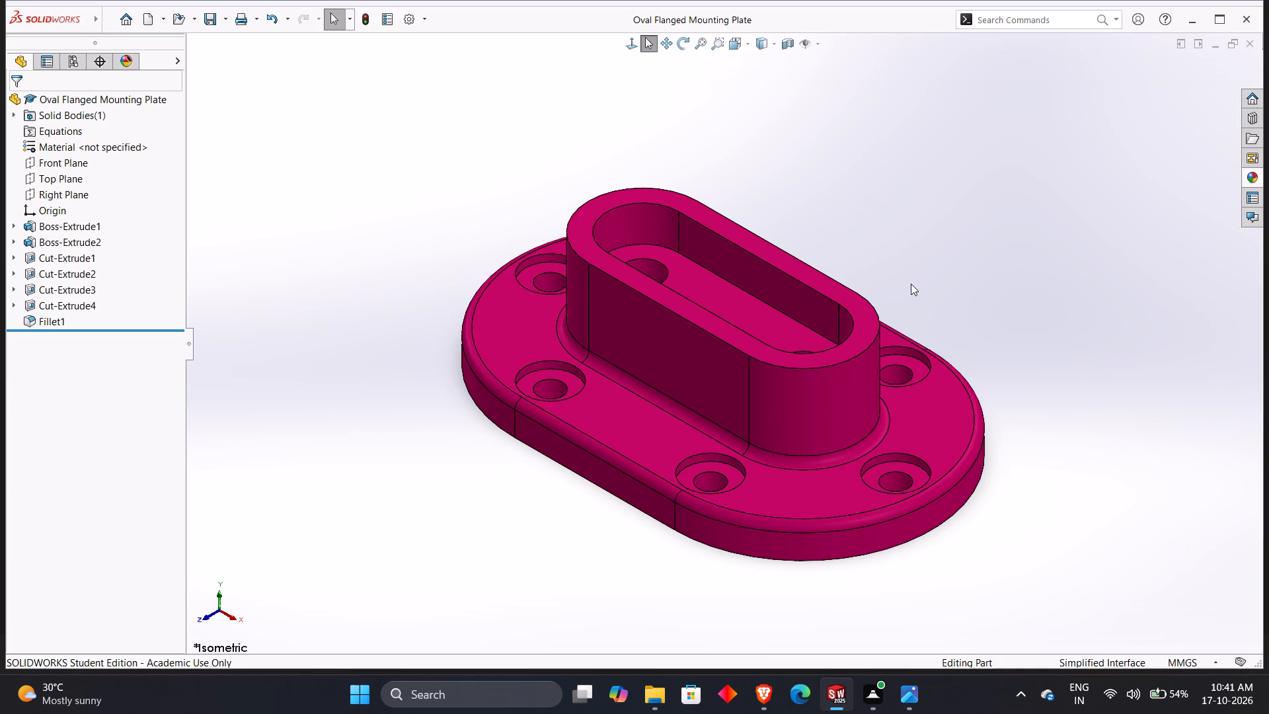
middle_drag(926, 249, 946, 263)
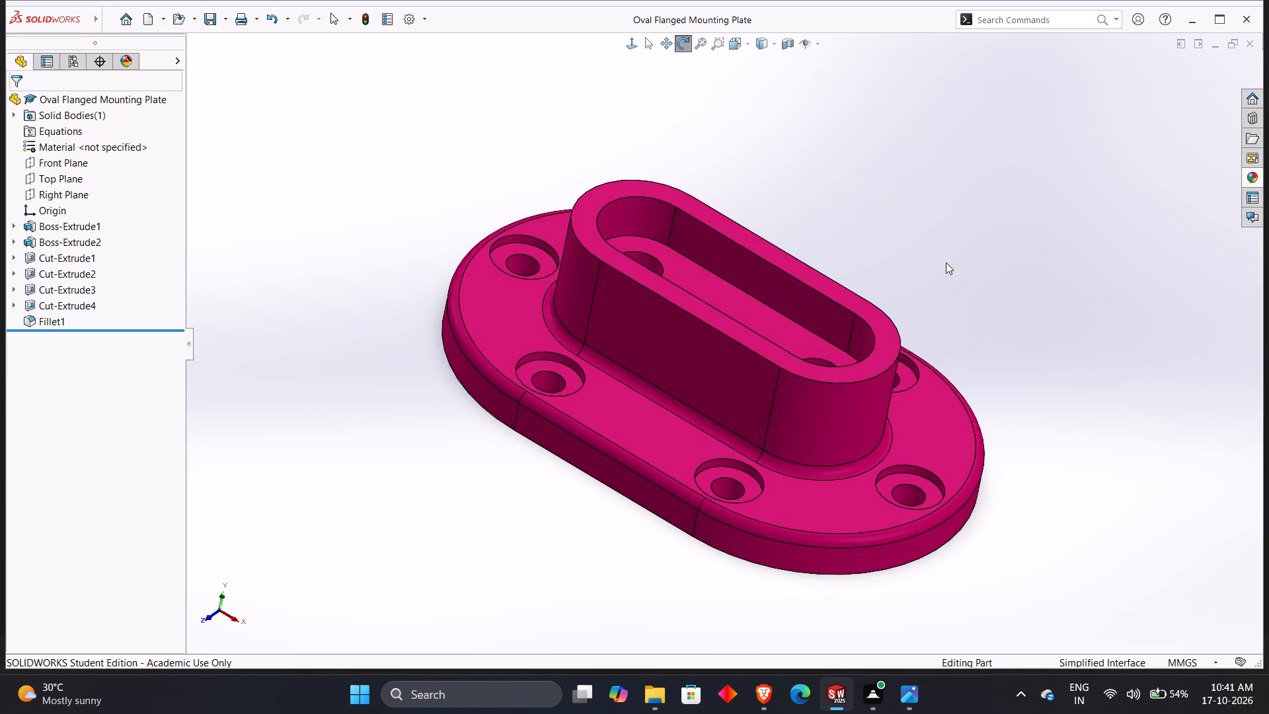
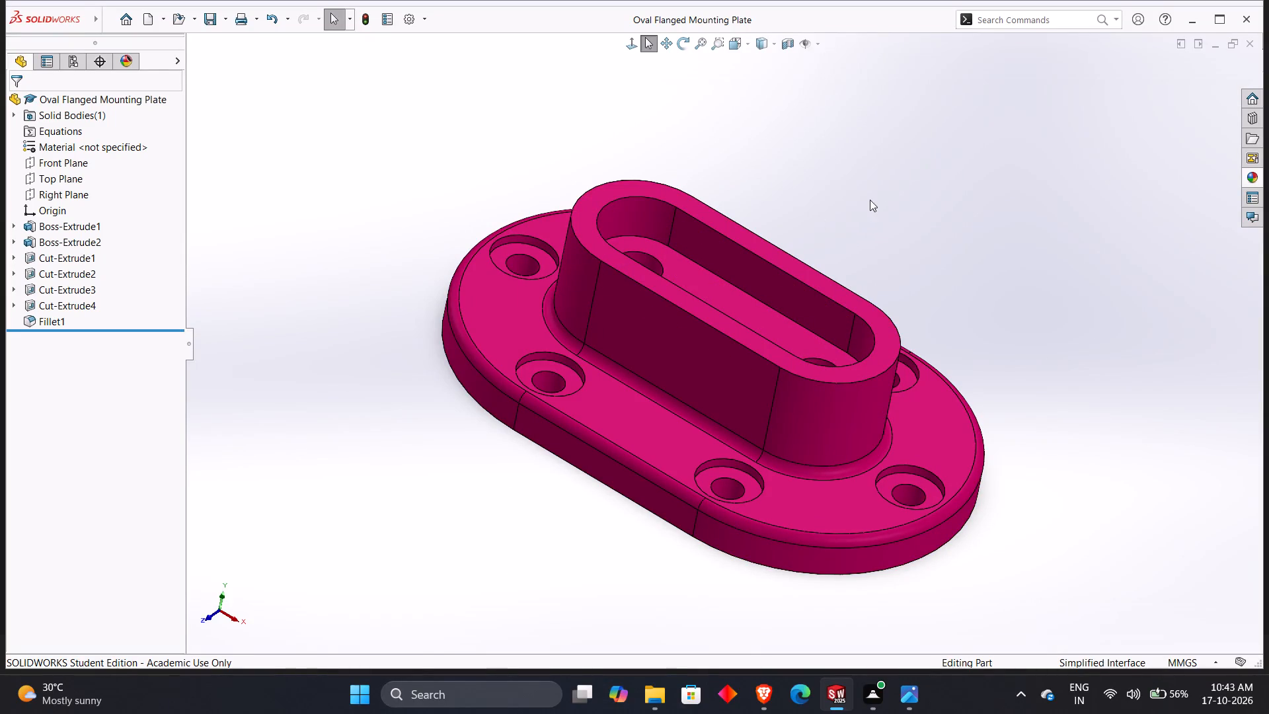
Preview the plate in shaded, hidden-lines-removed, hidden-lines-visible and wireframe styles, and return it to shaded with edges.
click(757, 44)
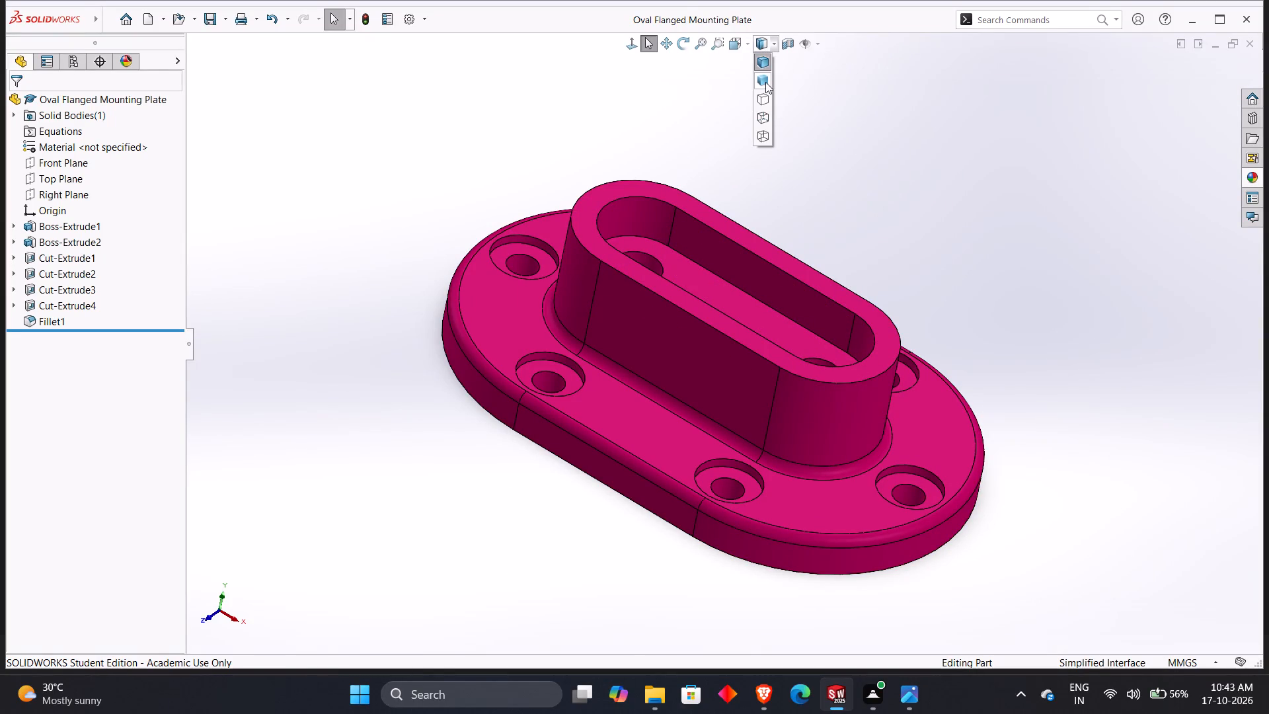
click(764, 80)
click(763, 45)
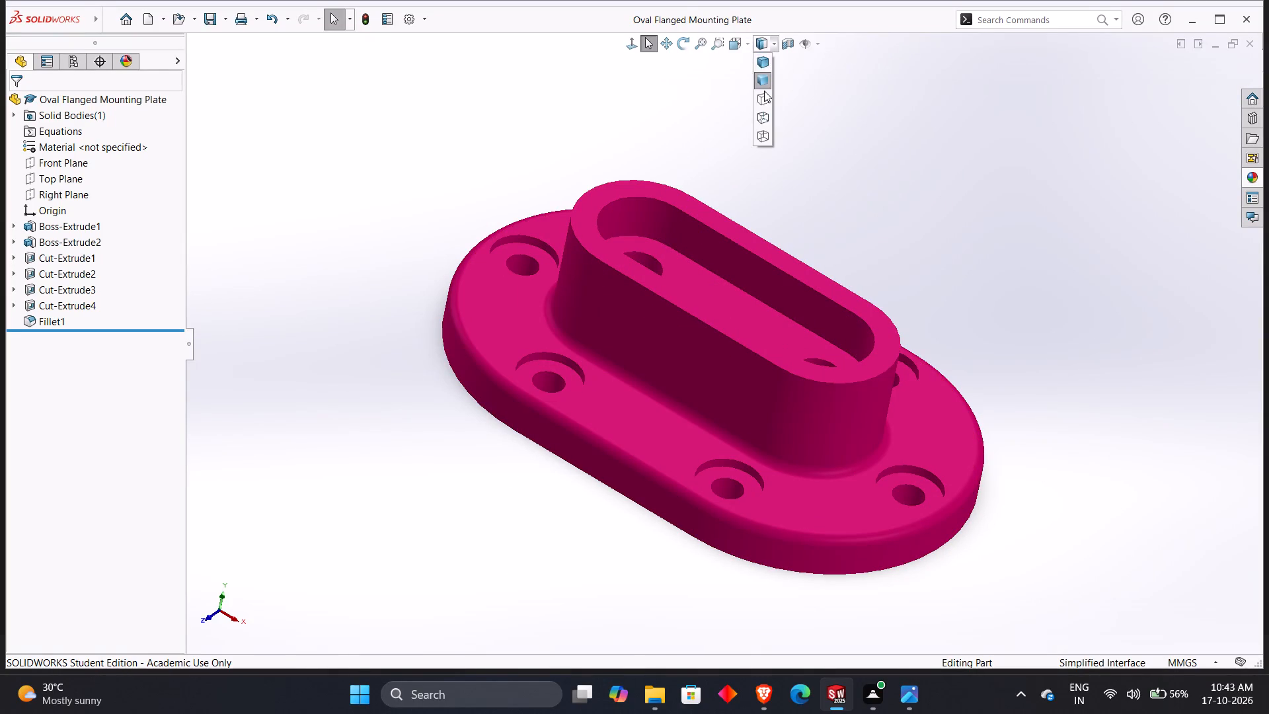
click(764, 92)
click(764, 48)
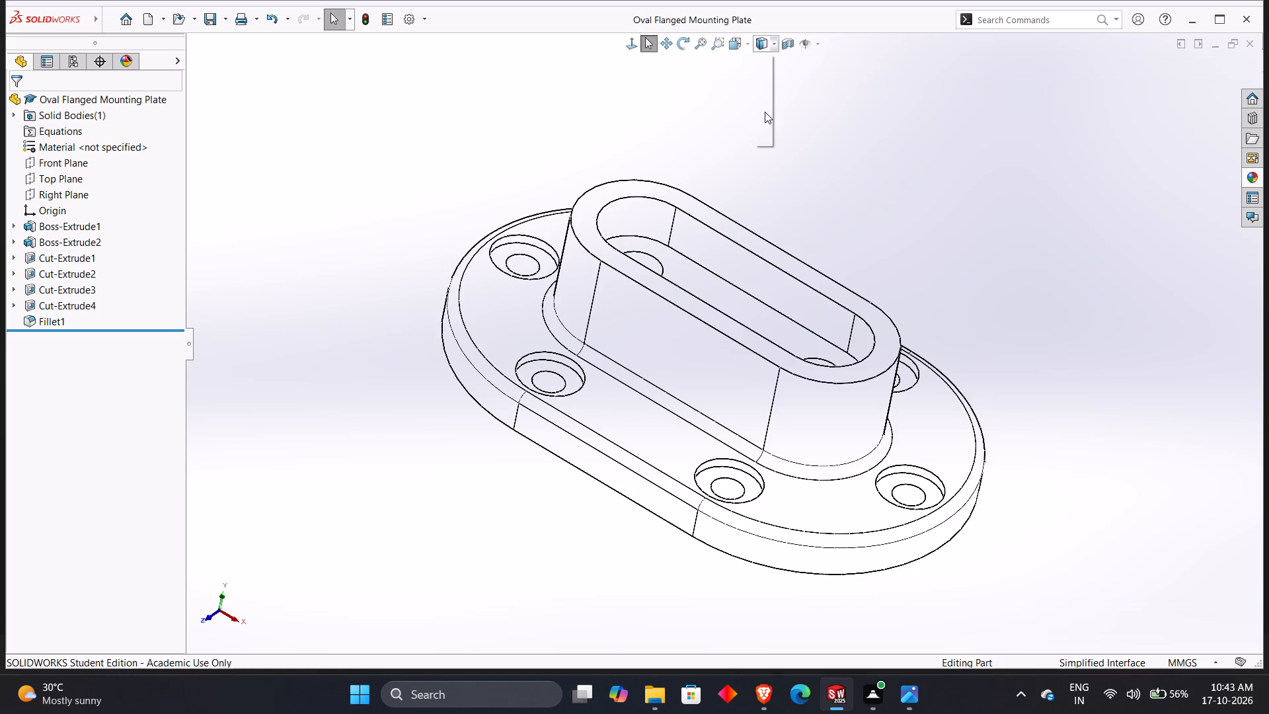
click(765, 112)
click(761, 44)
click(755, 136)
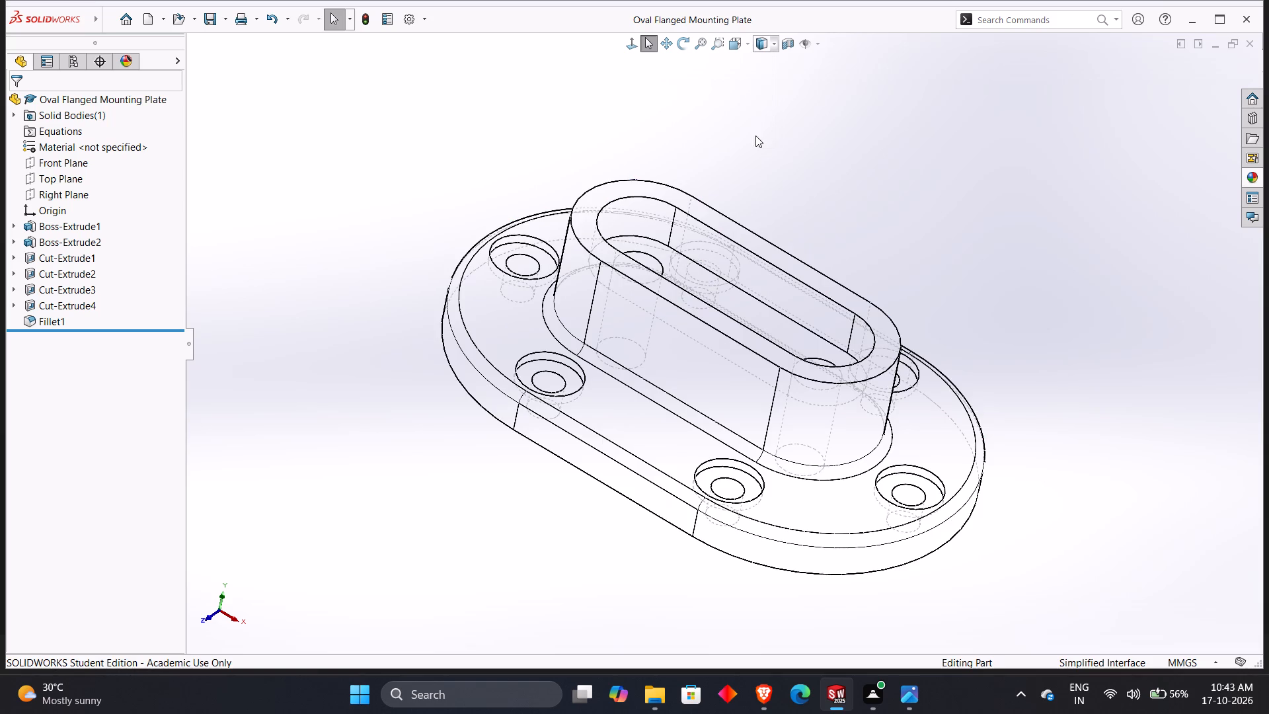
middle_drag(754, 186, 769, 233)
scroll(827, 209, down, 1)
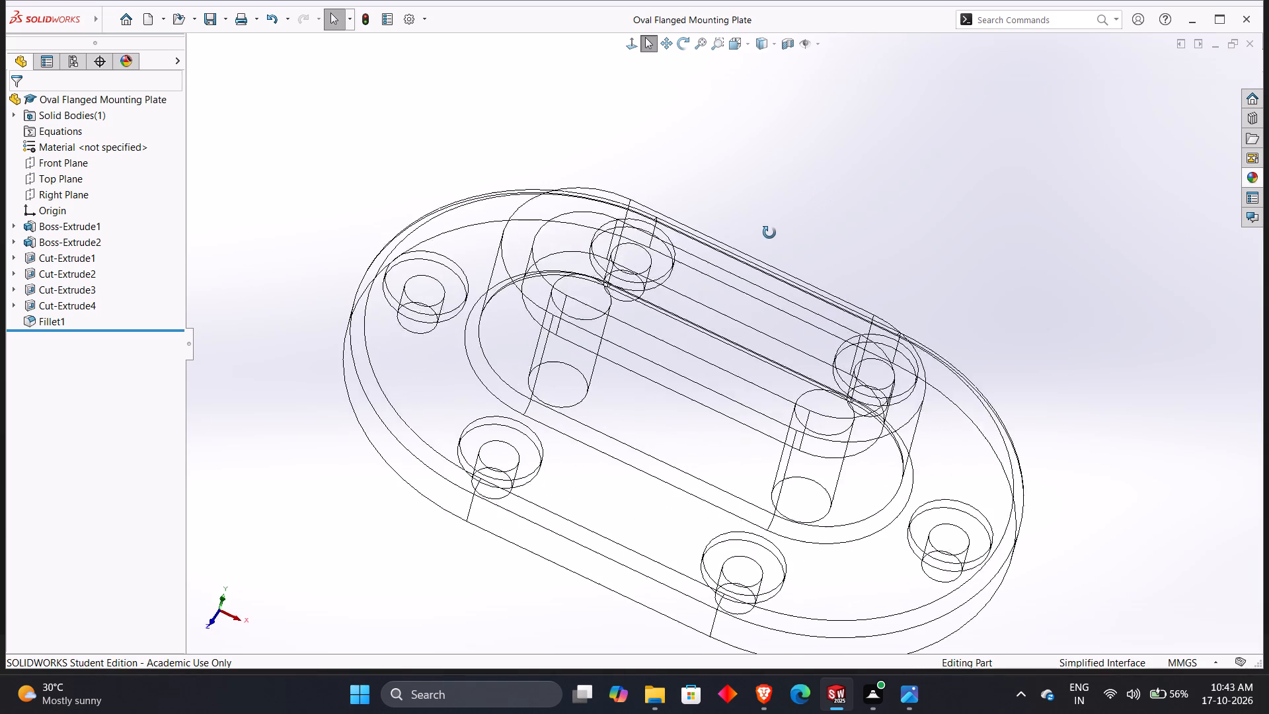
middle_drag(769, 233, 770, 212)
click(764, 41)
click(758, 61)
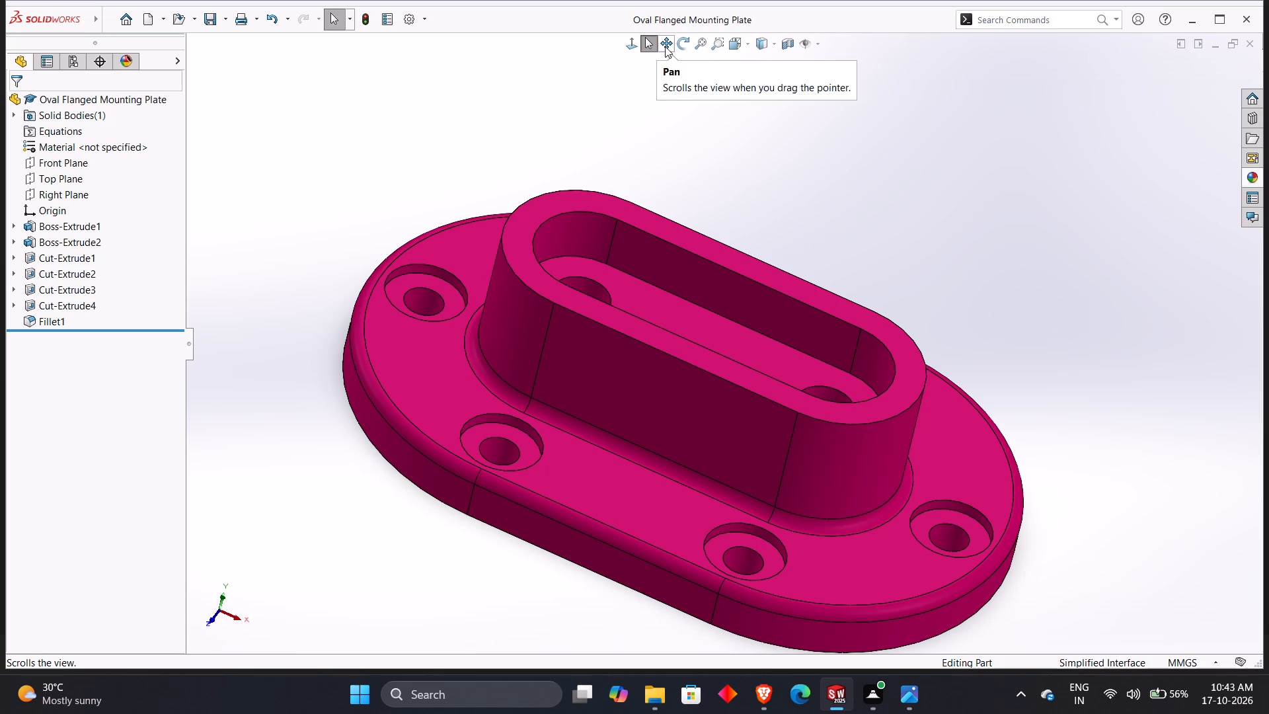
Pan and rotate the plate to examine its flange, boss and underside from several angles, and return to the isometric view.
click(666, 46)
drag(679, 149, 680, 115)
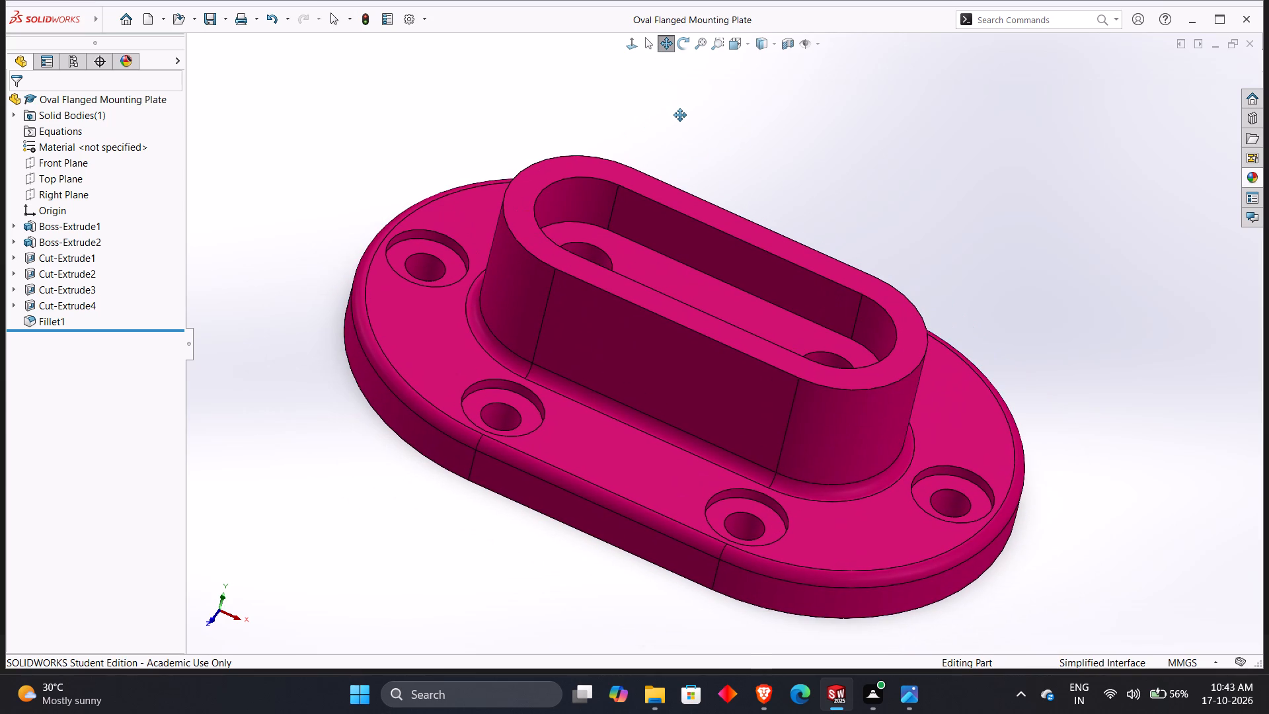
middle_drag(683, 113, 689, 122)
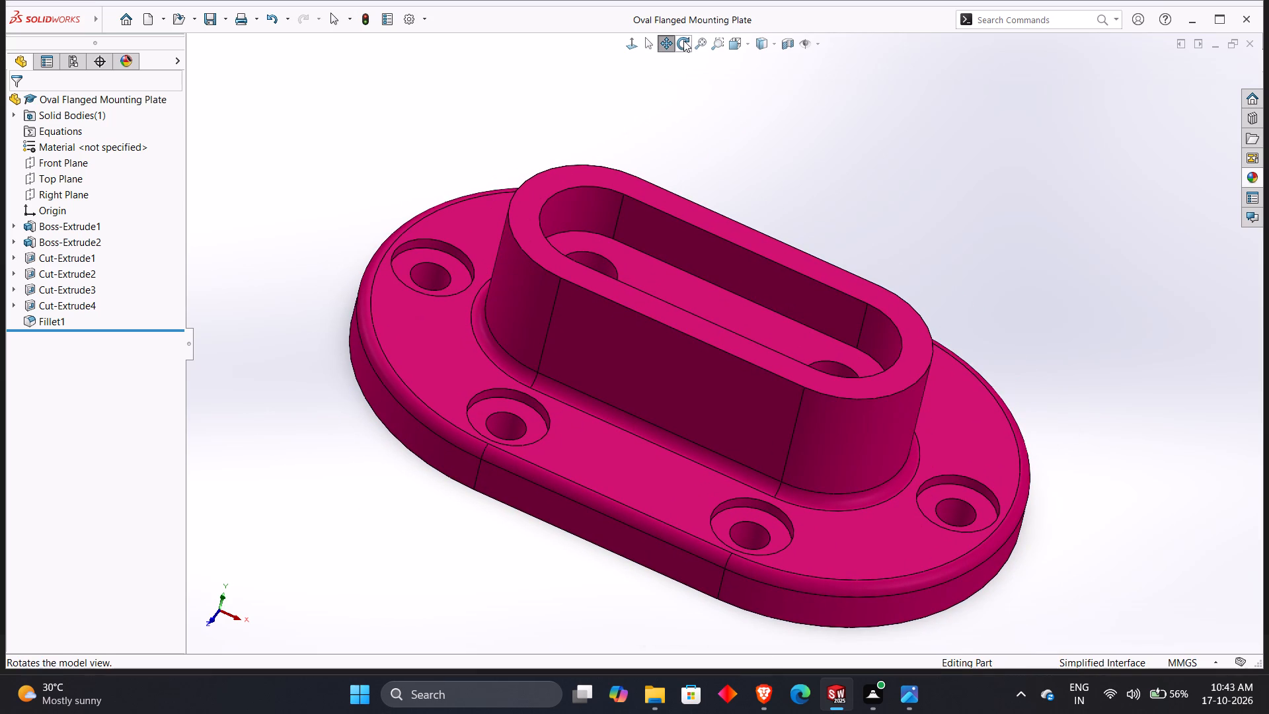
click(683, 41)
drag(673, 110, 531, 307)
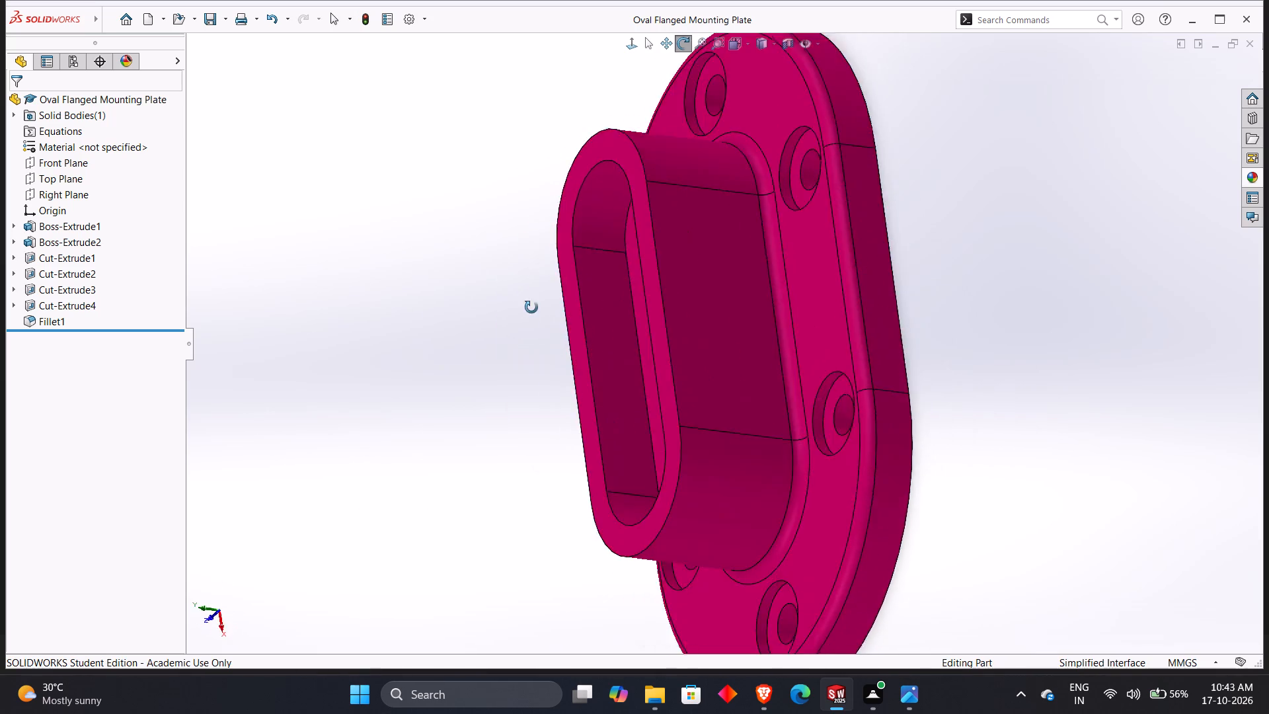
drag(531, 307, 782, 160)
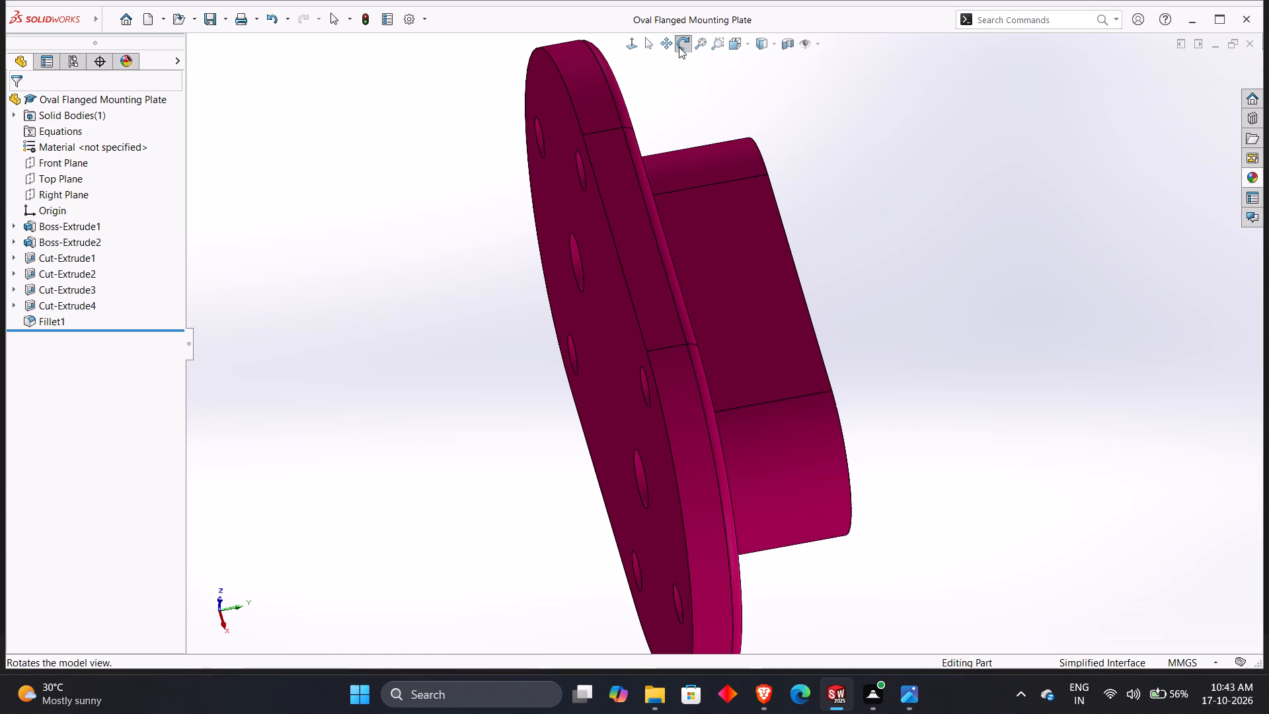
click(679, 47)
click(641, 41)
drag(646, 42, 653, 50)
drag(699, 128, 603, 218)
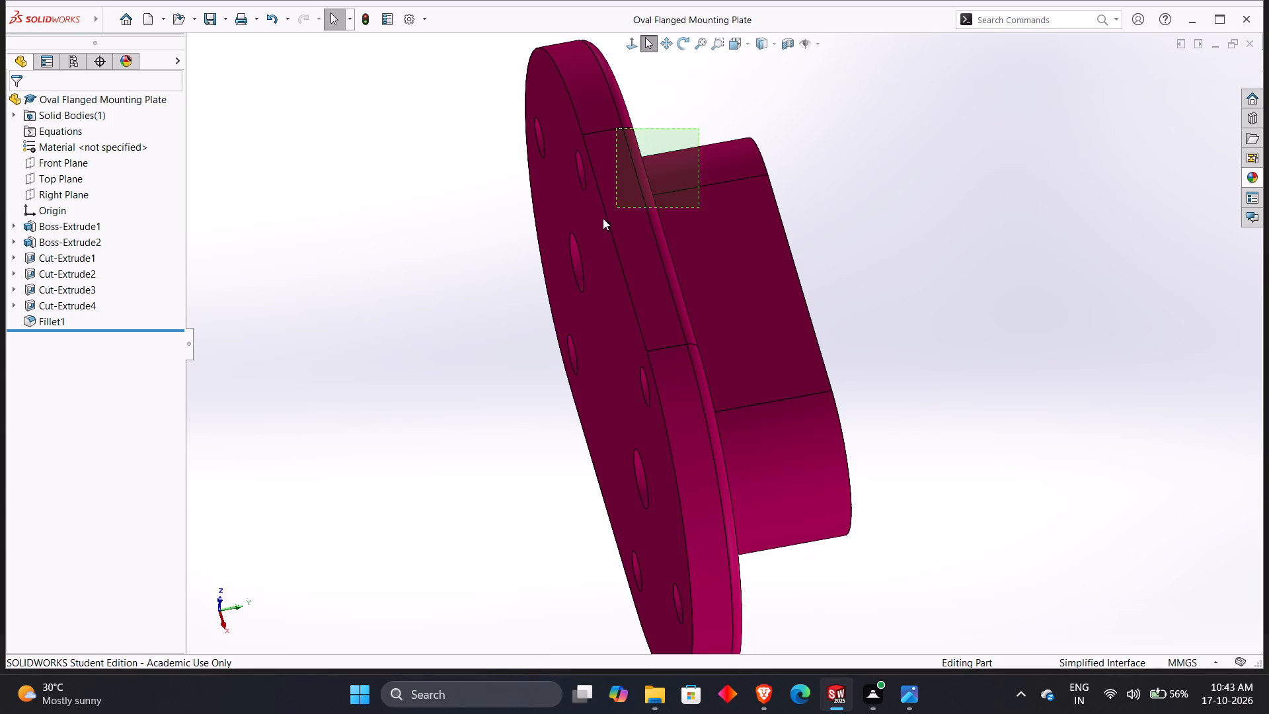
drag(603, 218, 564, 266)
middle_drag(712, 145, 576, 344)
click(443, 298)
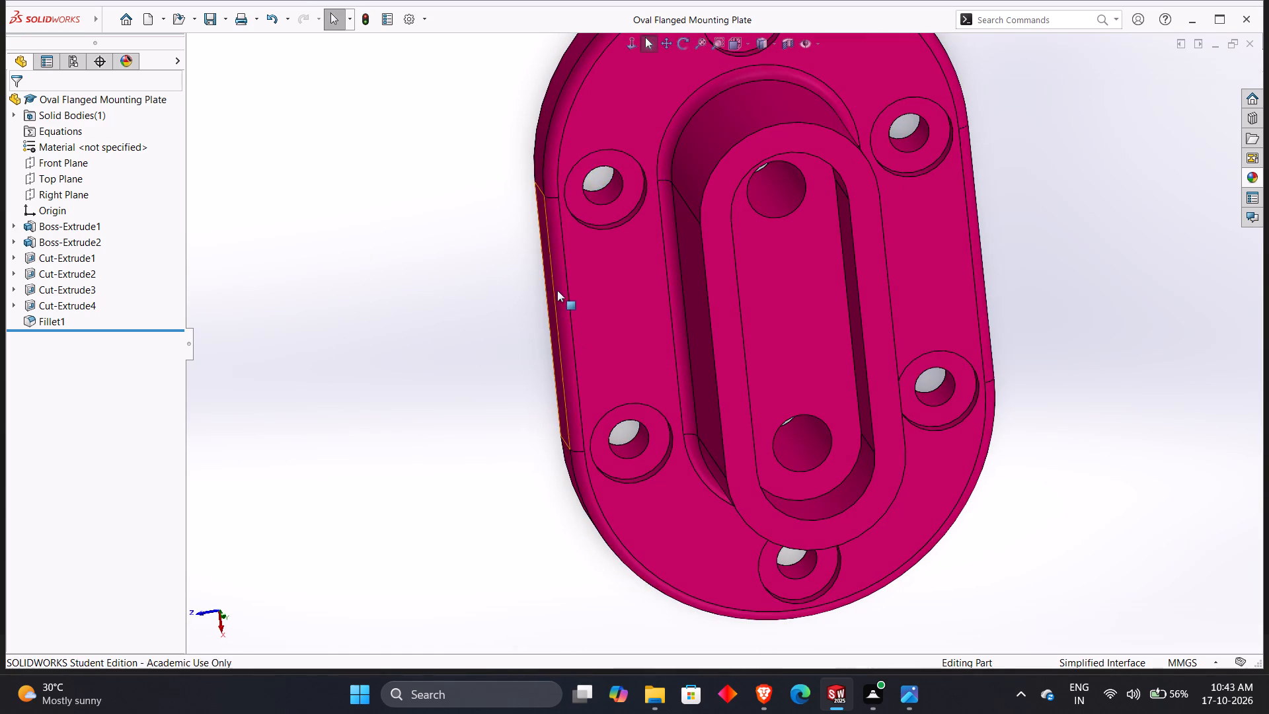
middle_drag(559, 296, 632, 192)
click(816, 46)
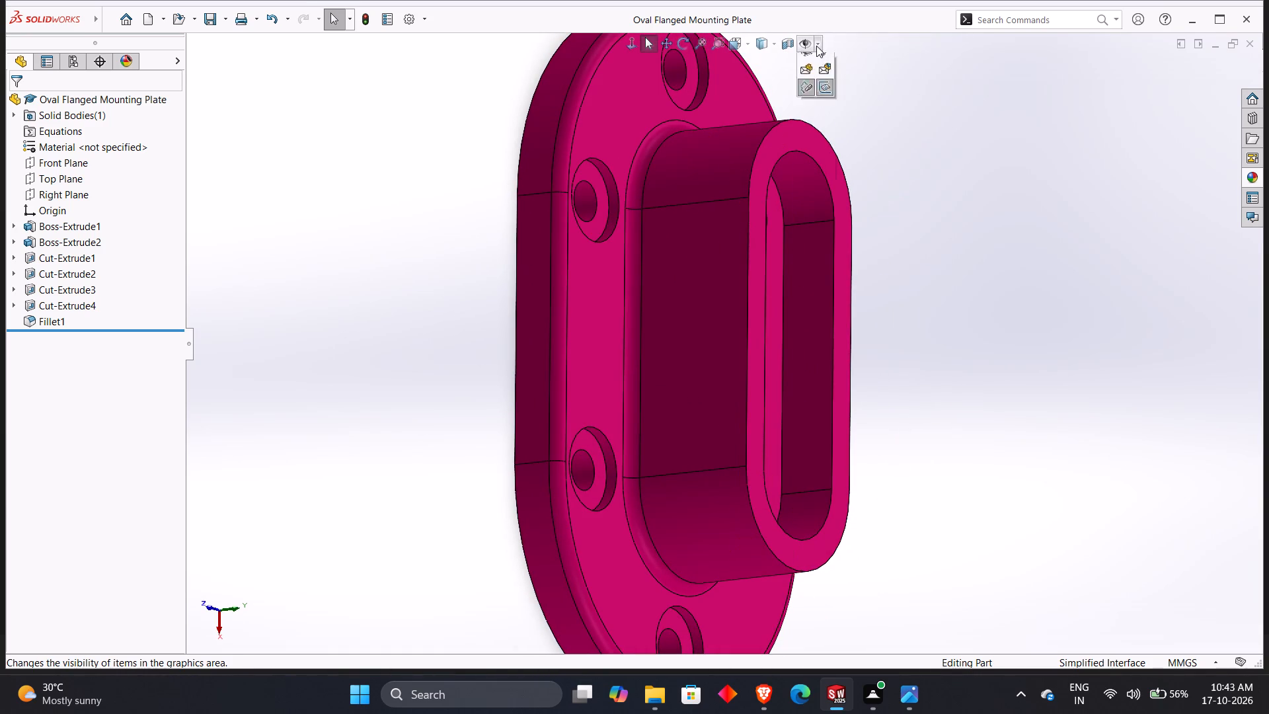
click(816, 46)
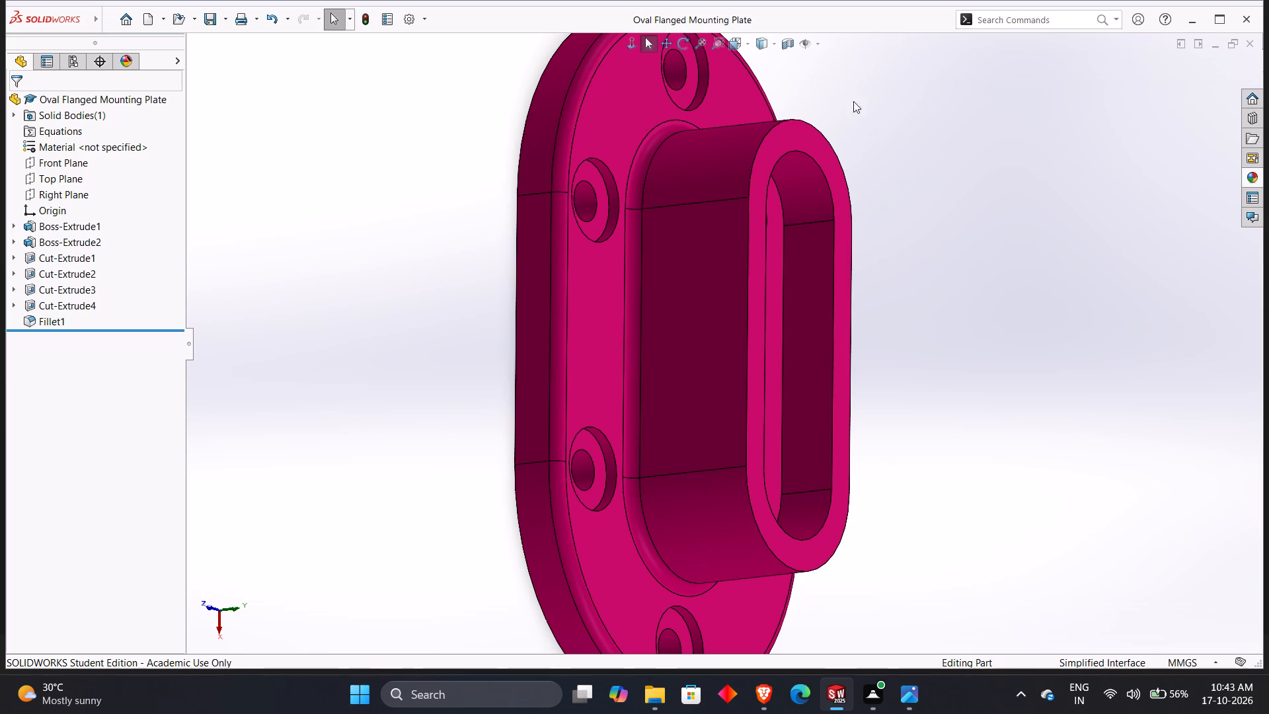
click(866, 115)
key(ctrl+7)
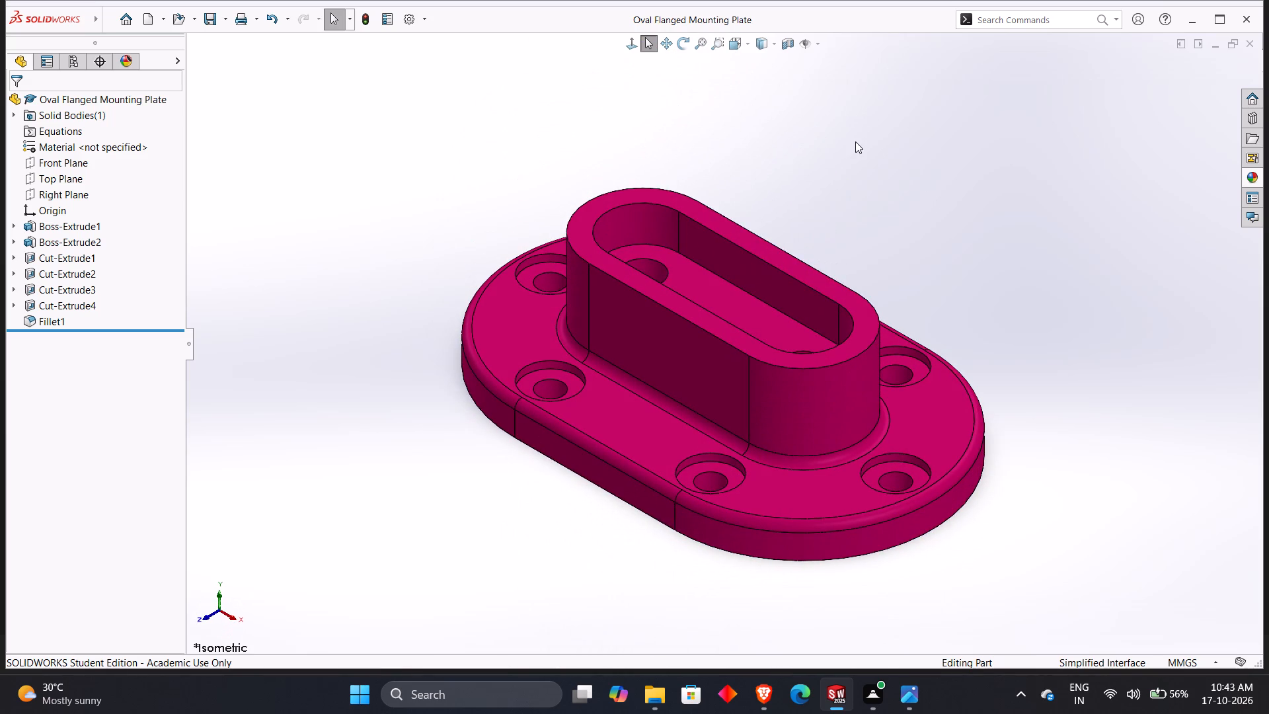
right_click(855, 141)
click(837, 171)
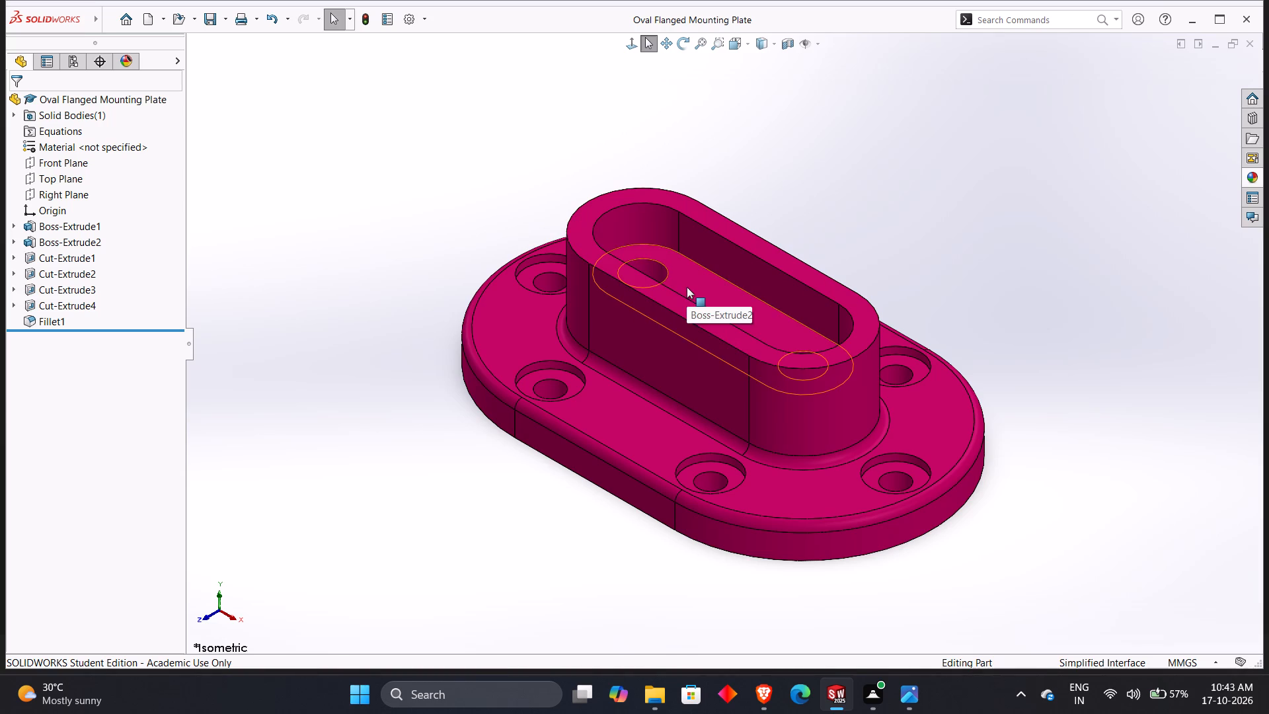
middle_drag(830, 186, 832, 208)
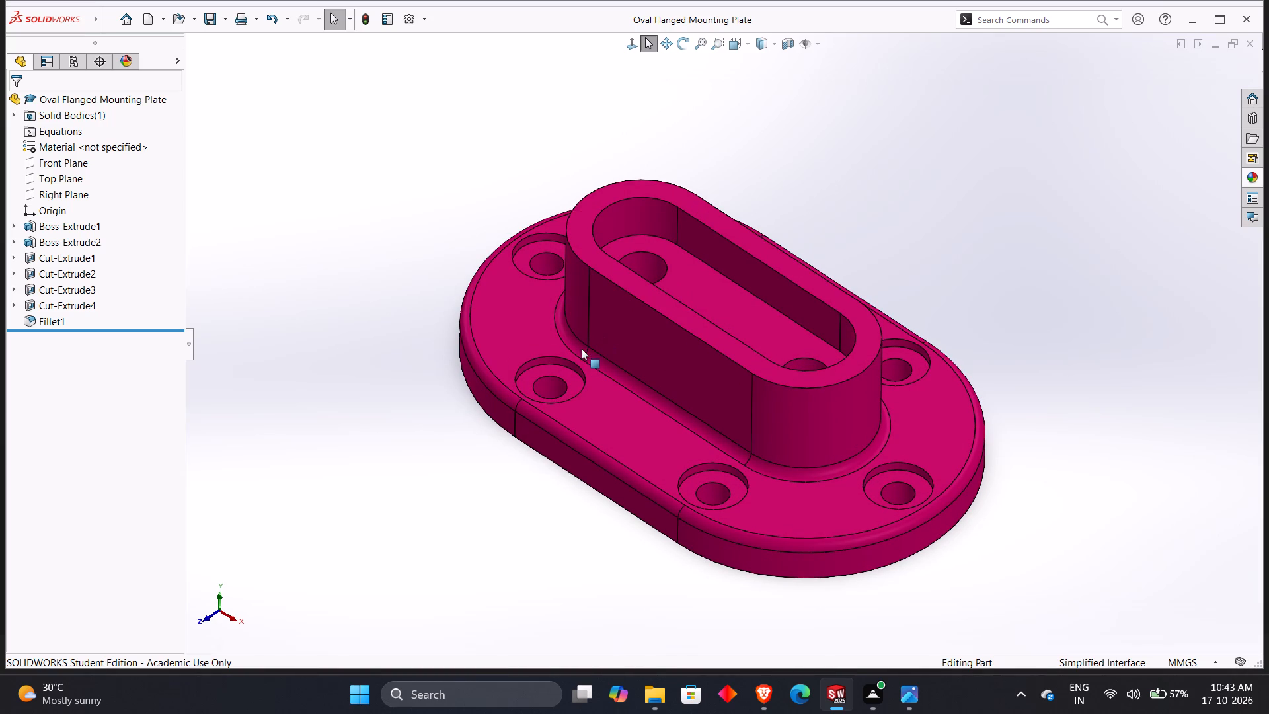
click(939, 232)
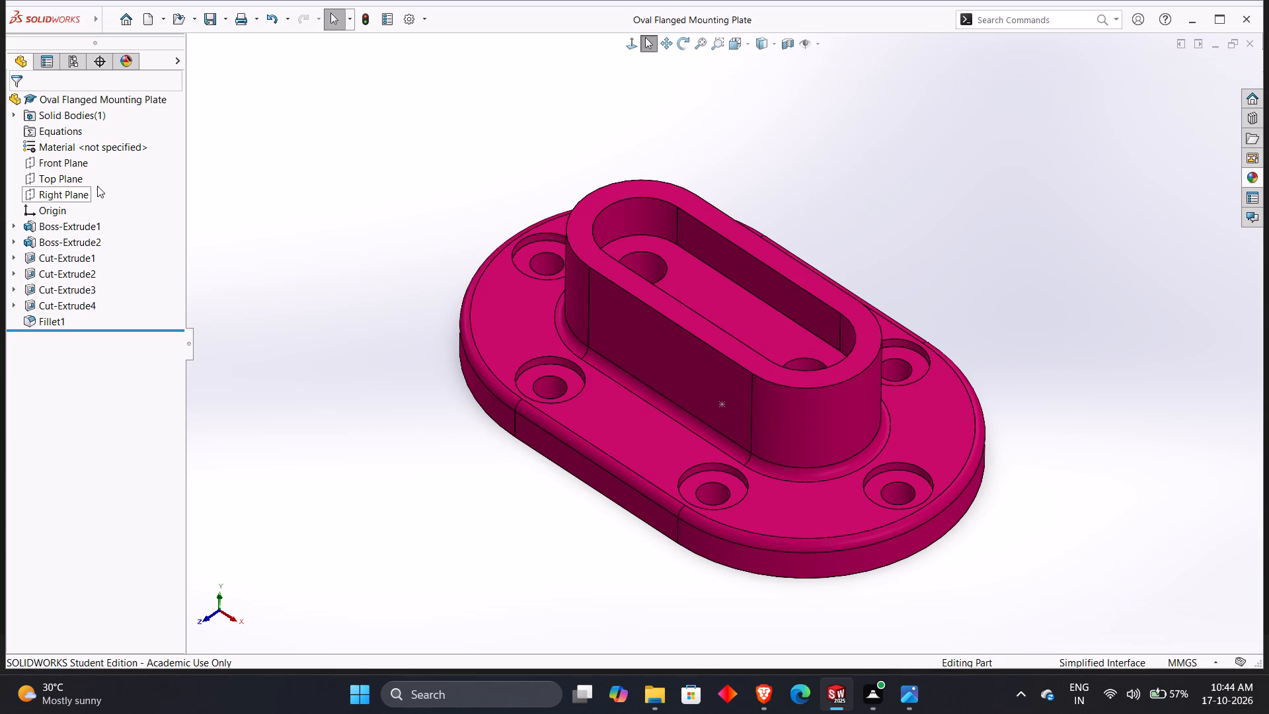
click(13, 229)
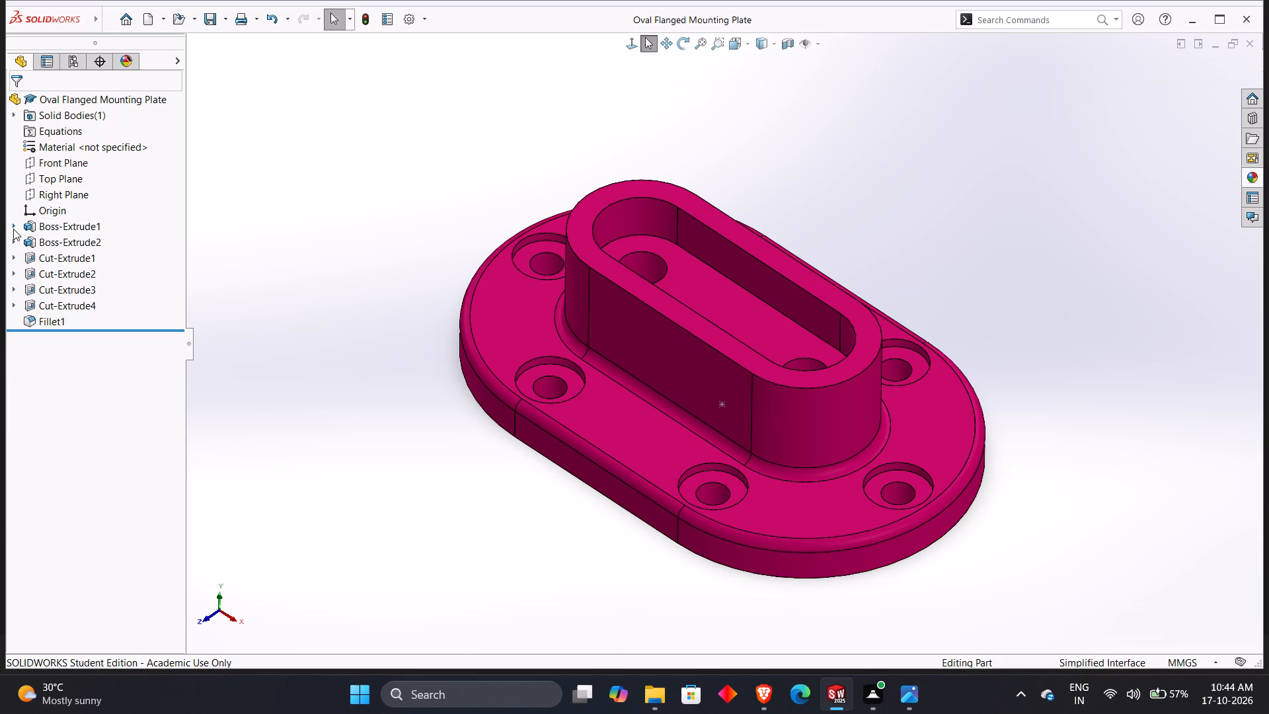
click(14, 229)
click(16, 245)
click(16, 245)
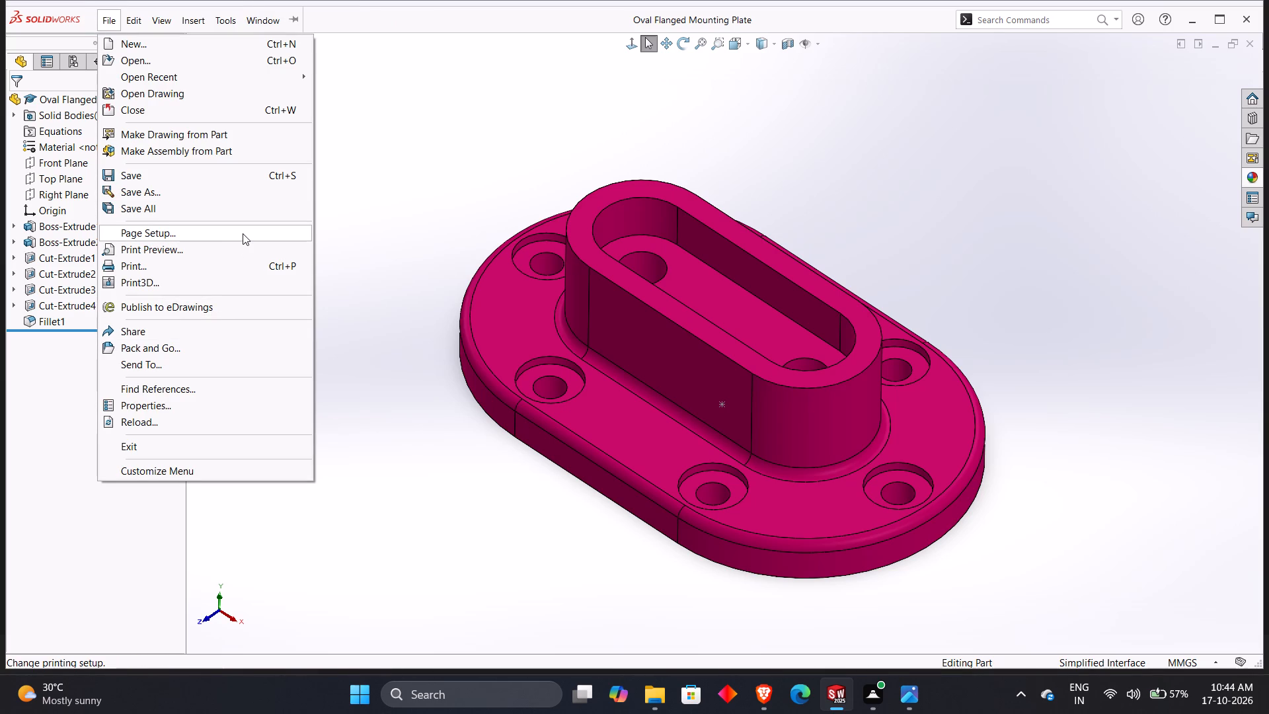
Make a drawing from the part on a standard A3 (ISO) sheet.
click(247, 140)
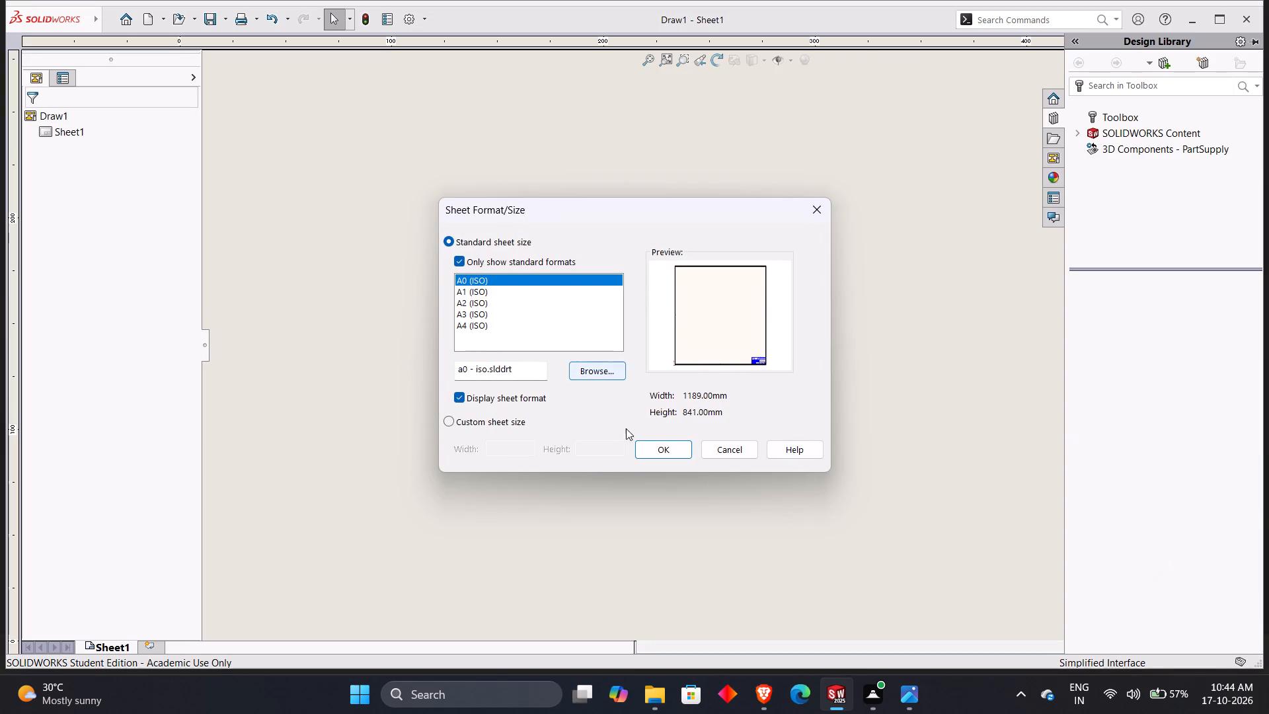
click(460, 320)
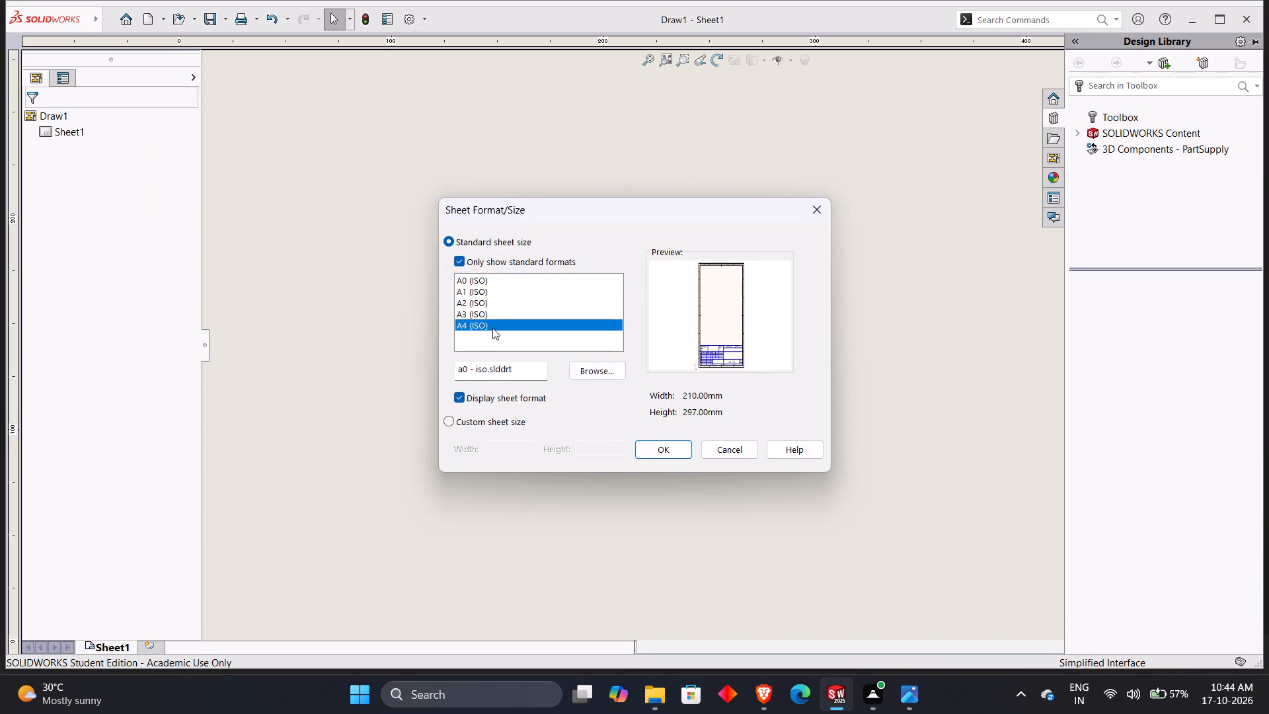
click(494, 310)
click(672, 448)
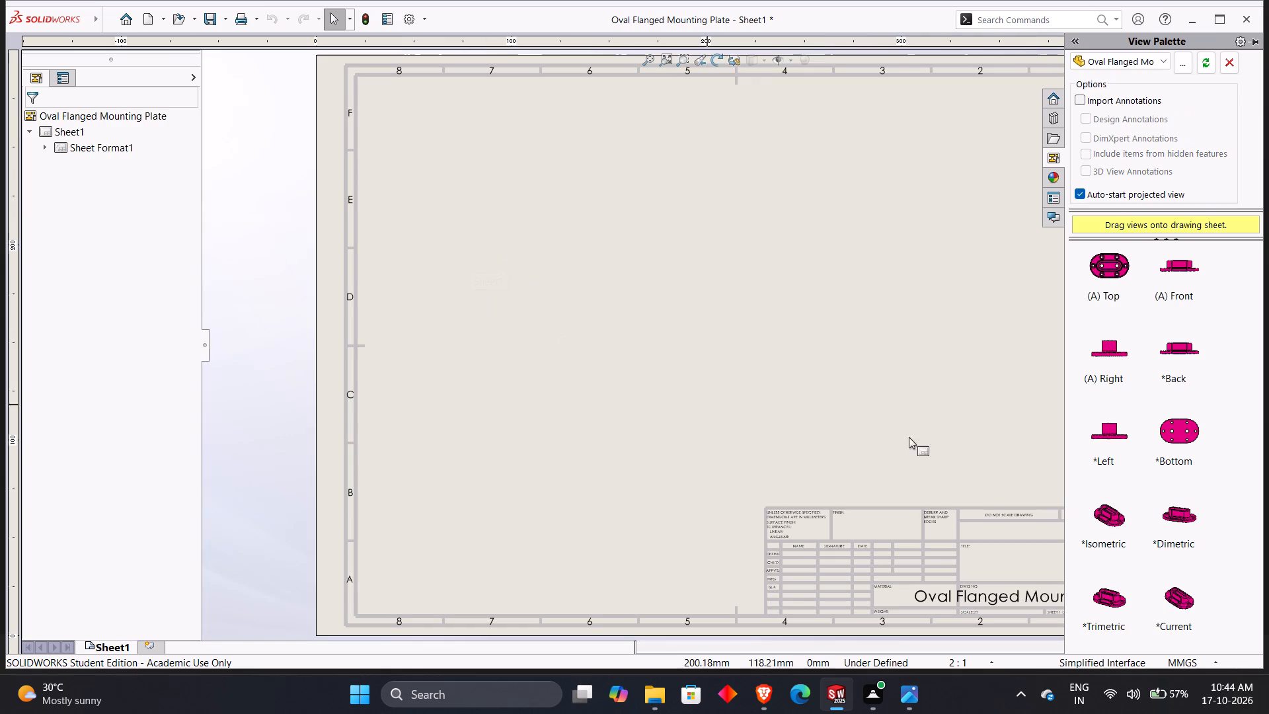
Place the part's Top view in the upper-left area of the drawing sheet.
drag(1092, 267, 551, 202)
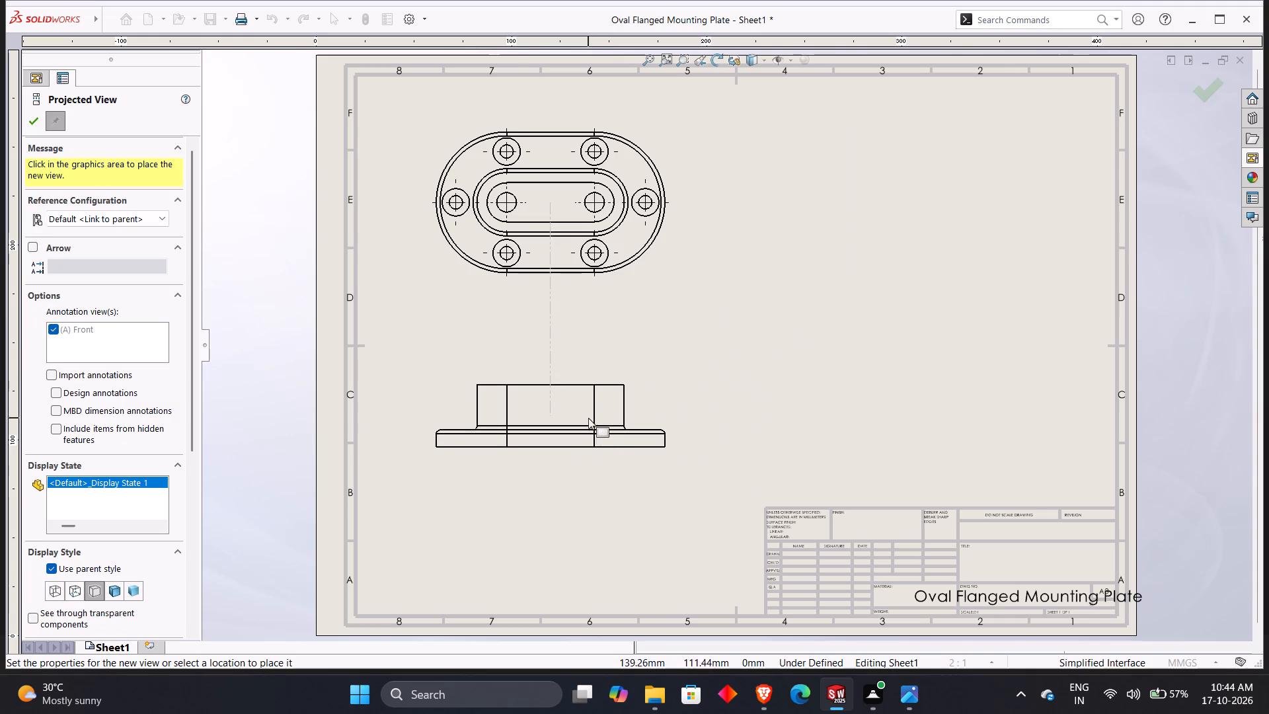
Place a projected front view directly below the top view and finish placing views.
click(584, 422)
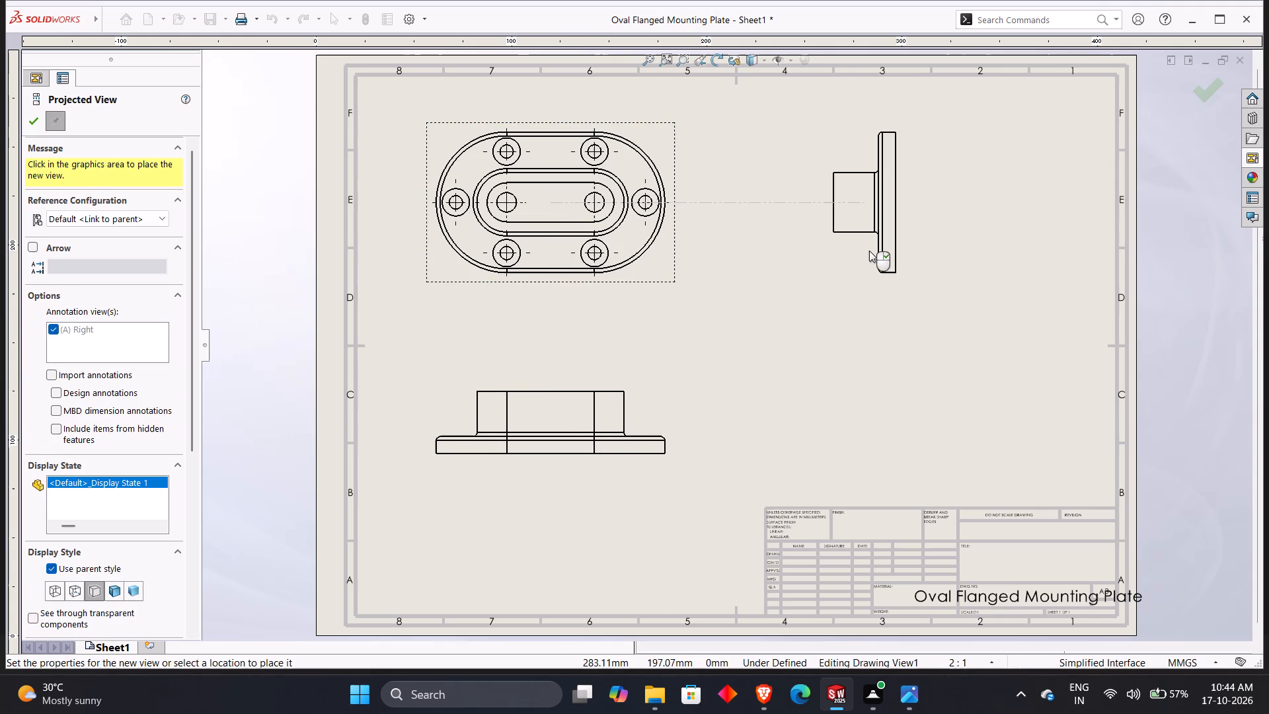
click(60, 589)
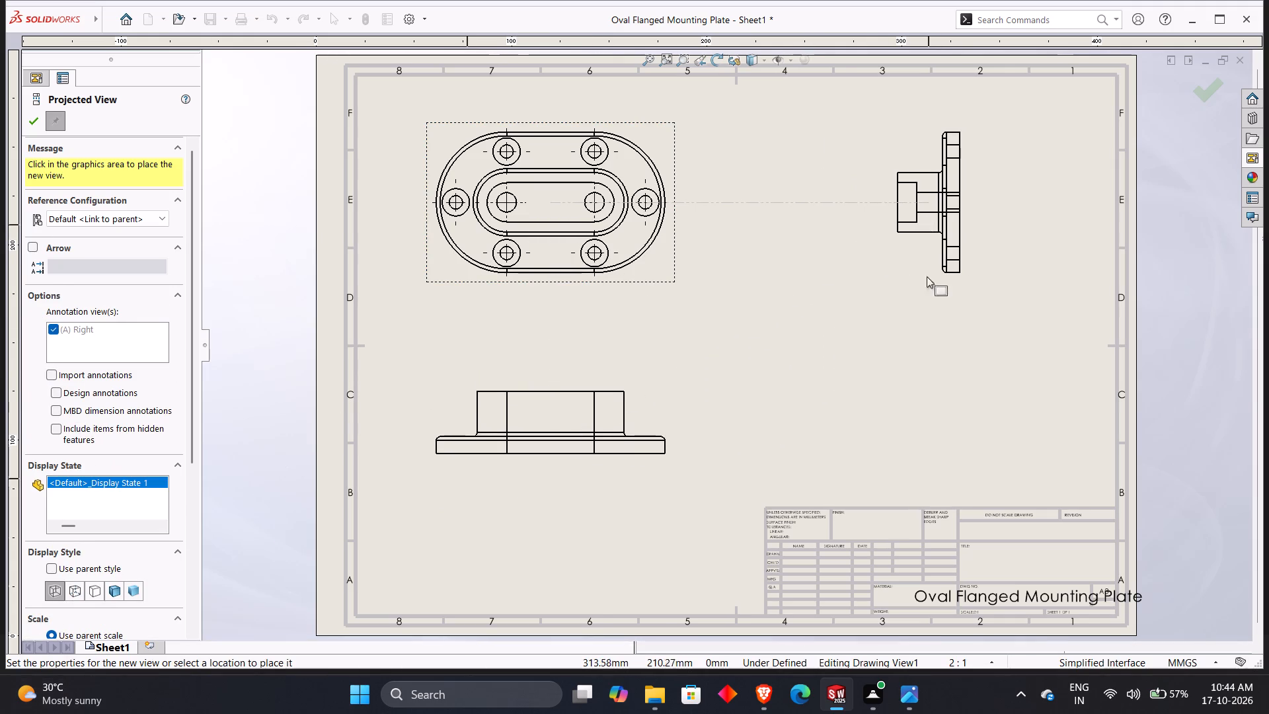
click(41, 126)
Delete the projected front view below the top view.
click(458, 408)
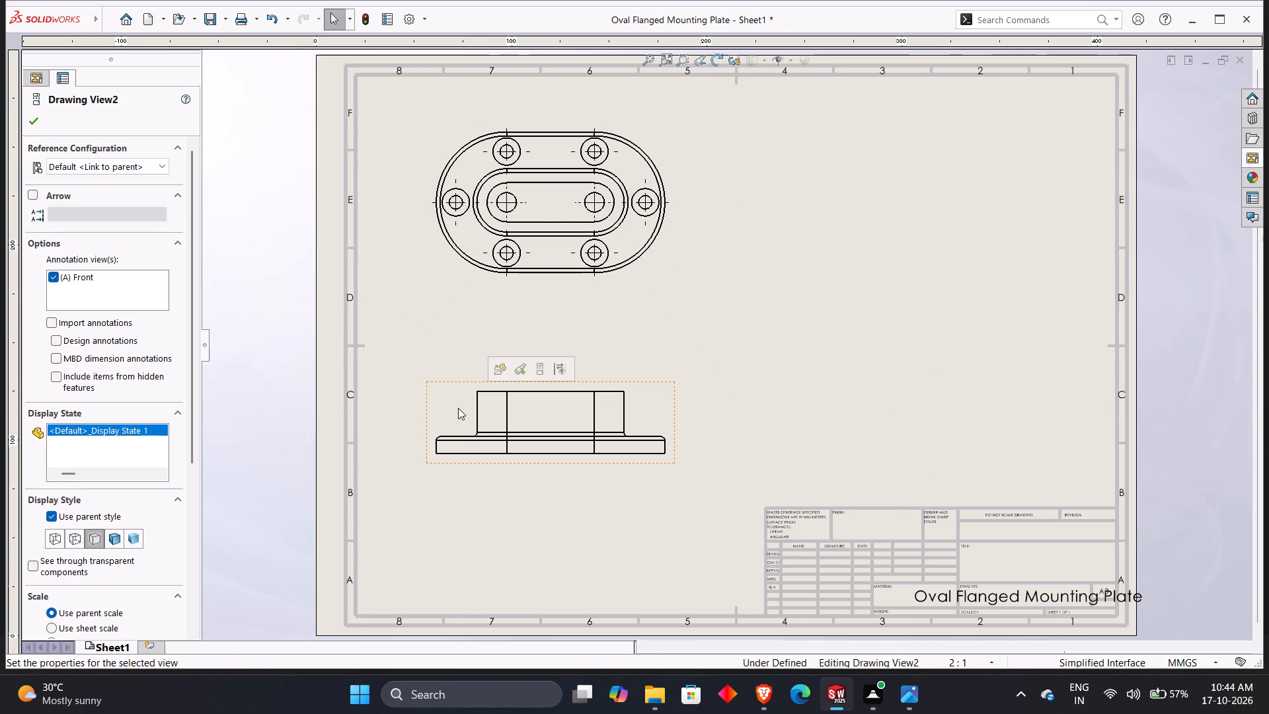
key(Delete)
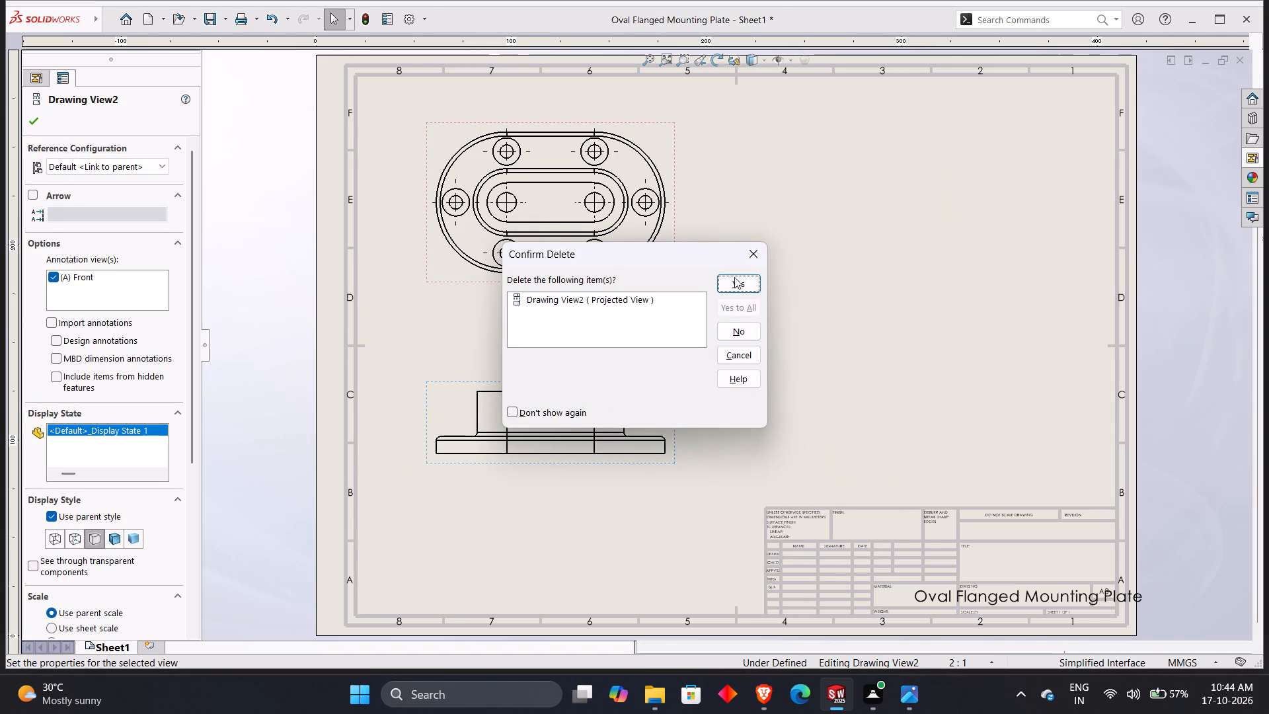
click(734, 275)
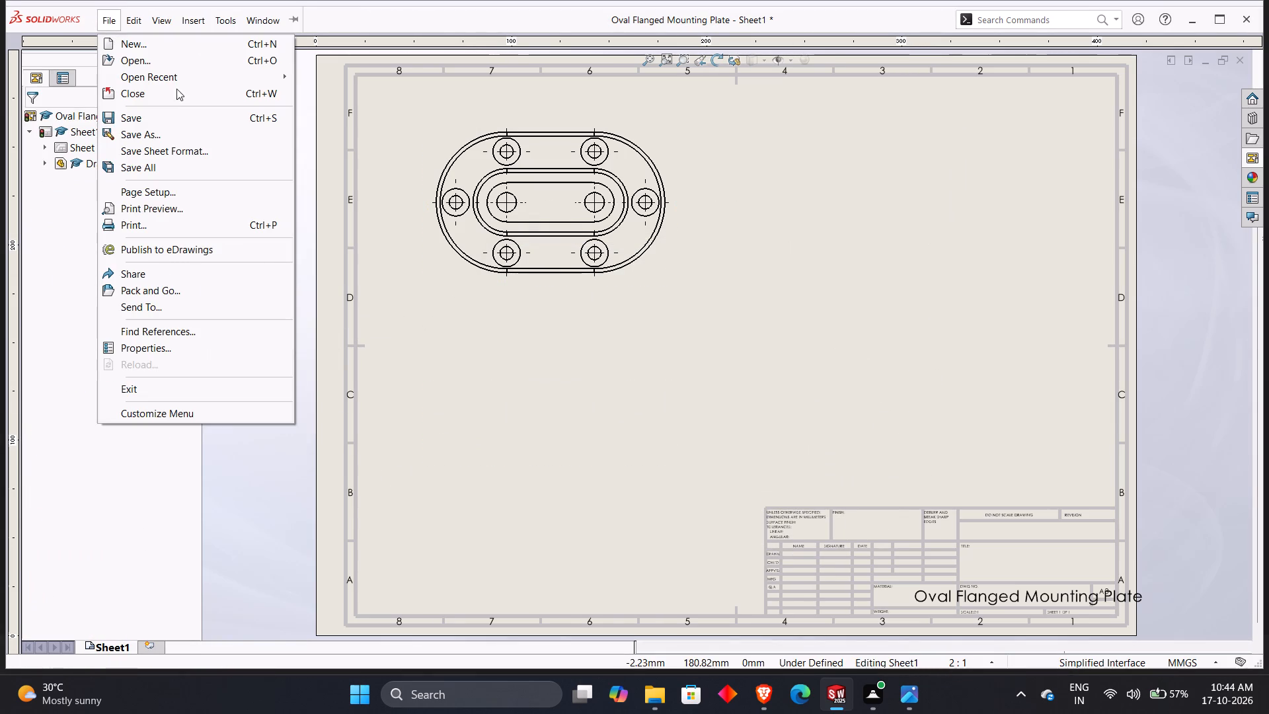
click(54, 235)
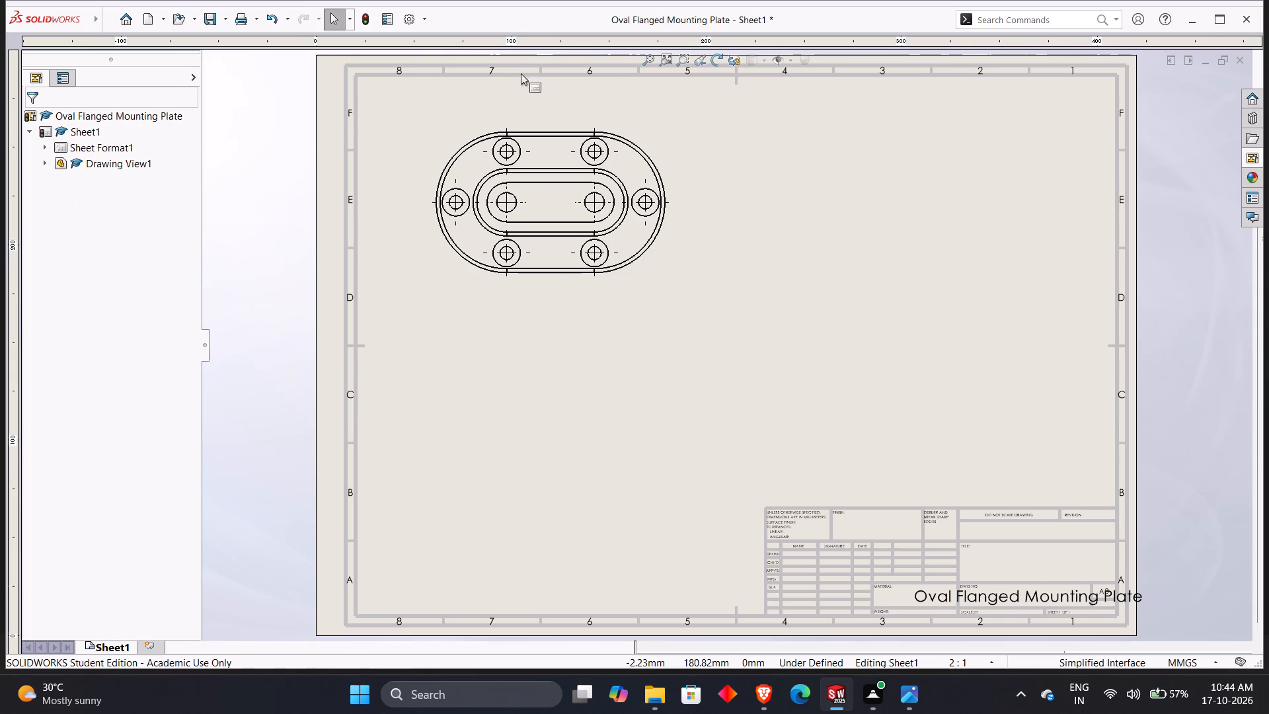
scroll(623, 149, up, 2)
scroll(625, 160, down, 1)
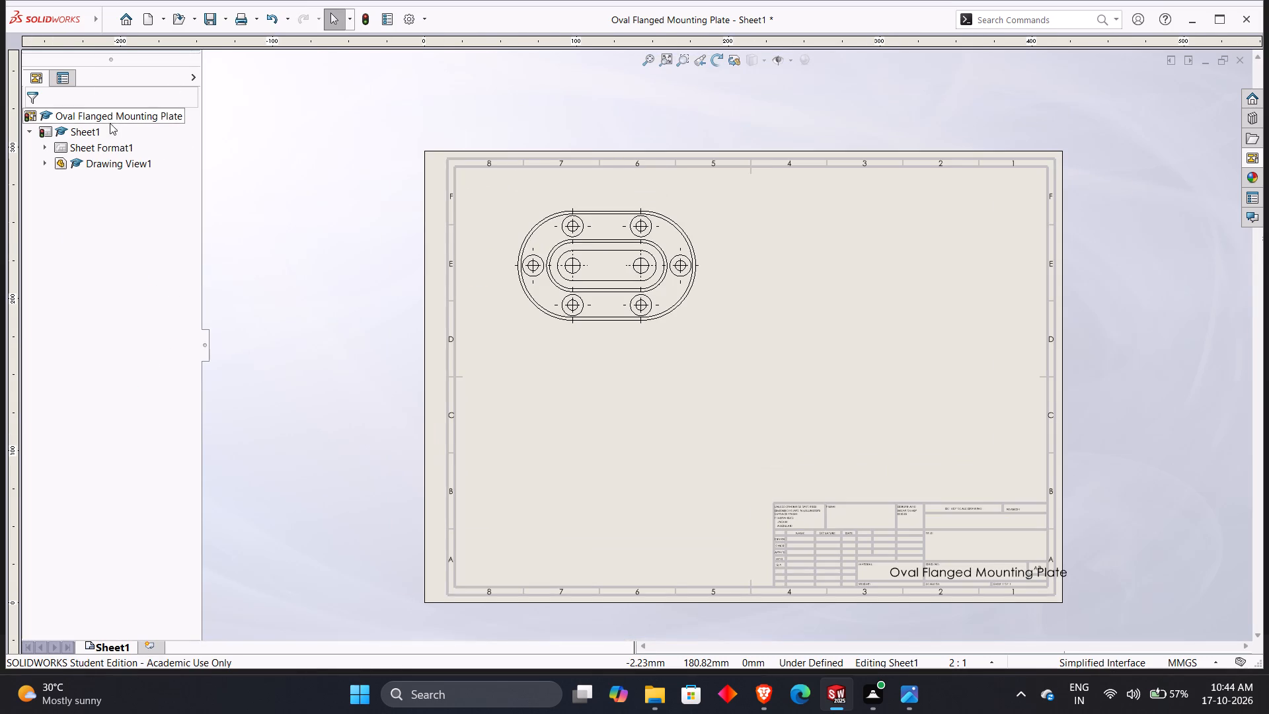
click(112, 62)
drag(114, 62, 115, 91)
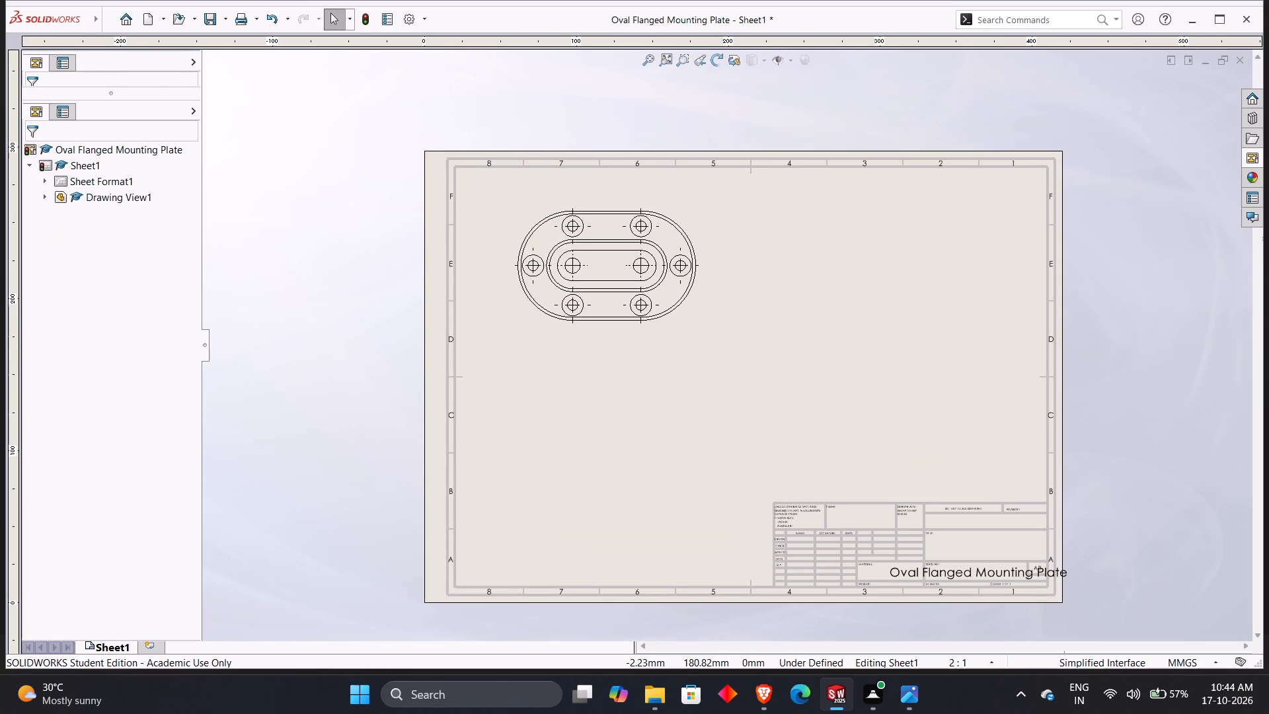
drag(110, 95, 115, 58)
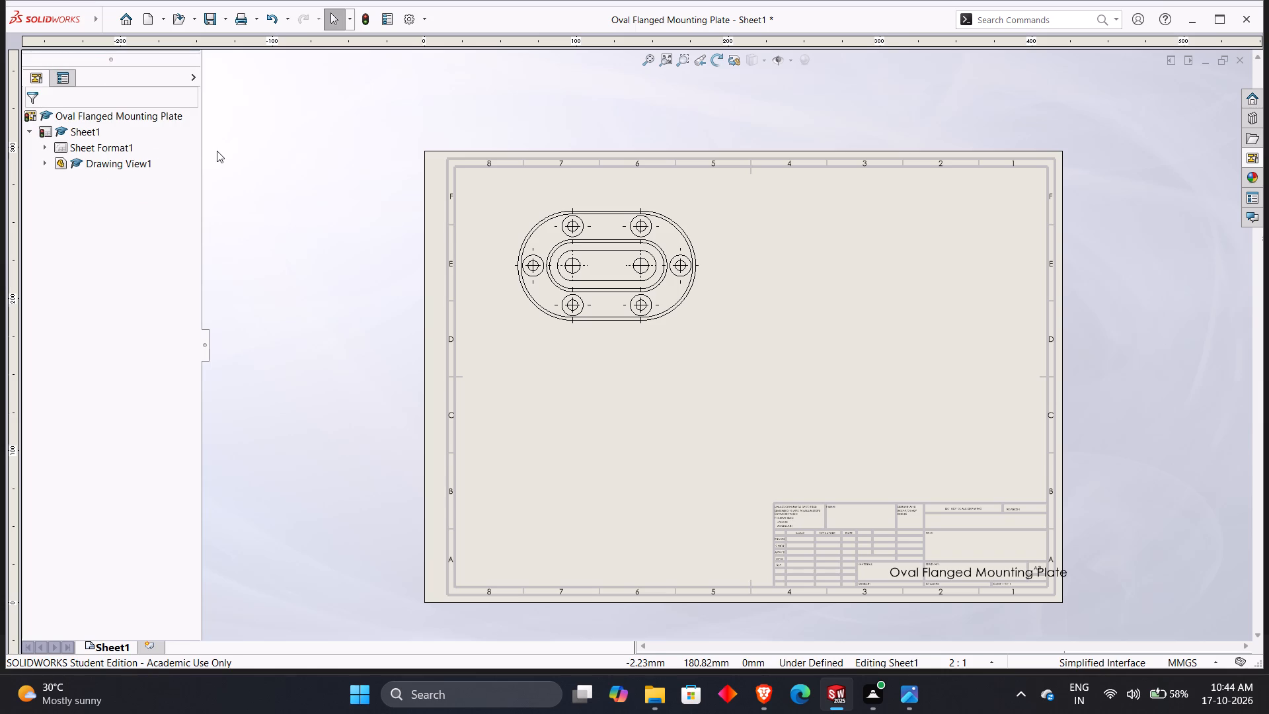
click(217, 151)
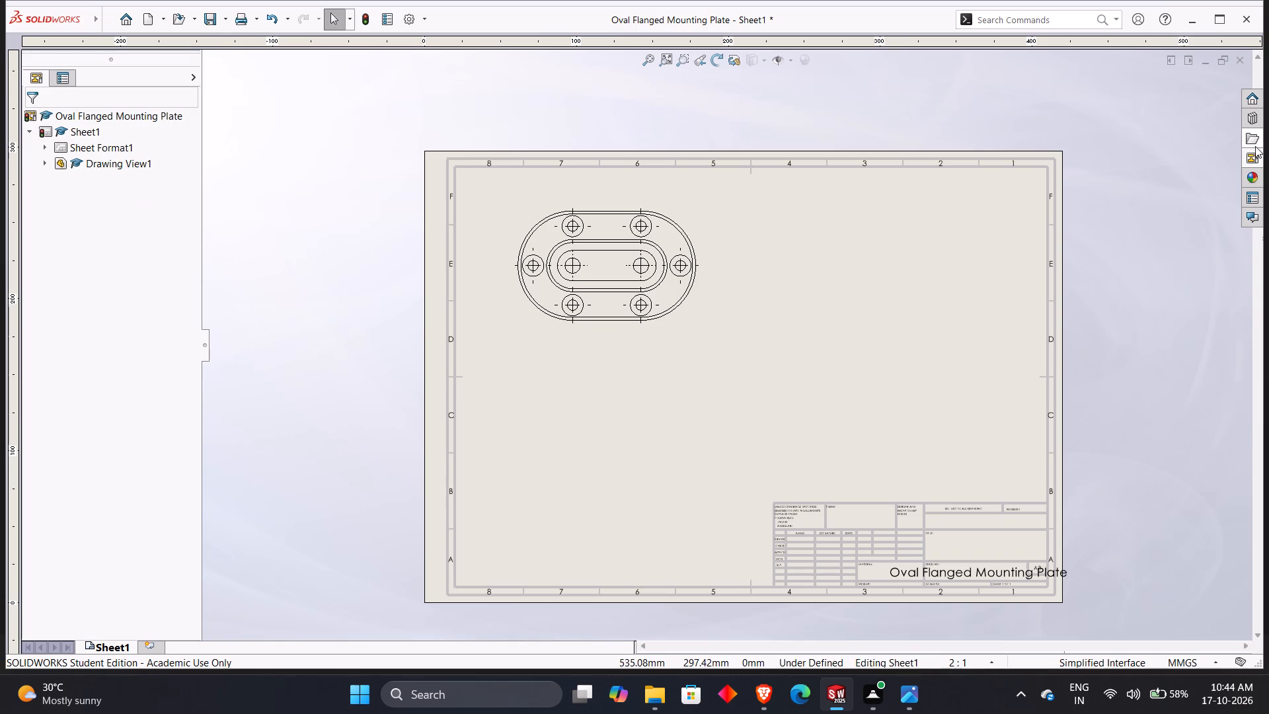
Show the Display States, Drawing and Sketch toolbars through the interface customization settings.
click(1255, 146)
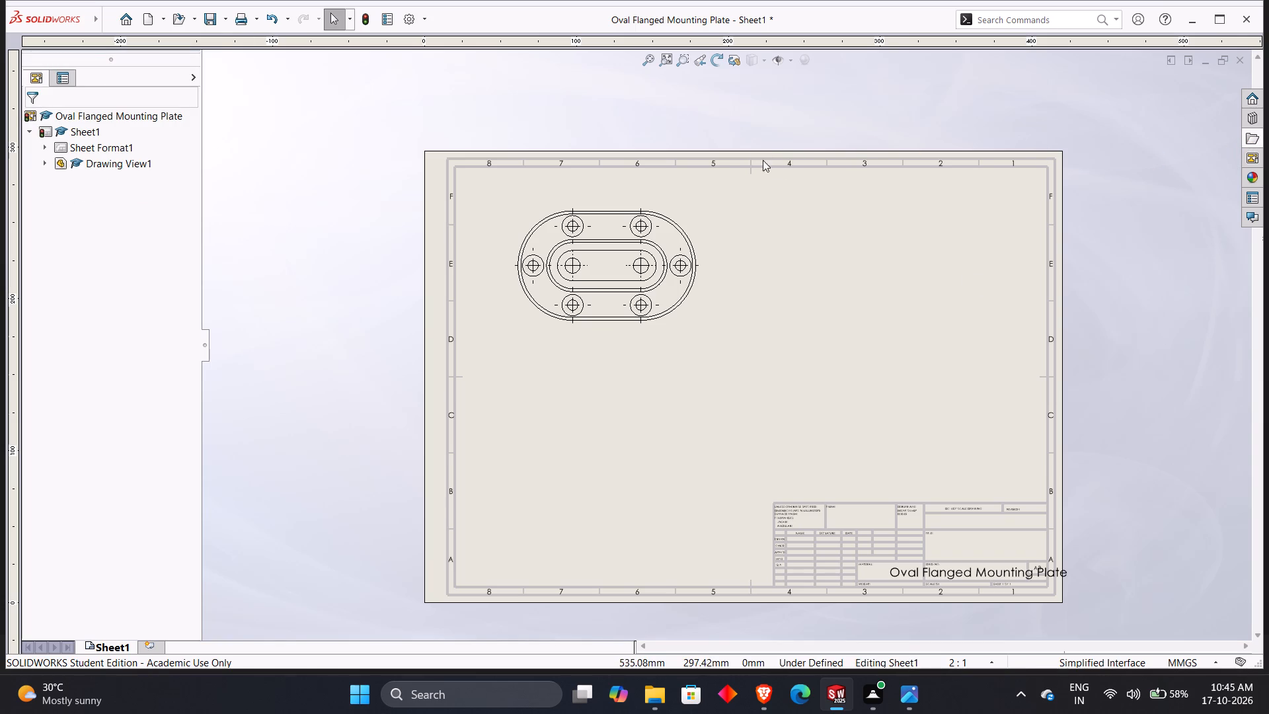
click(969, 95)
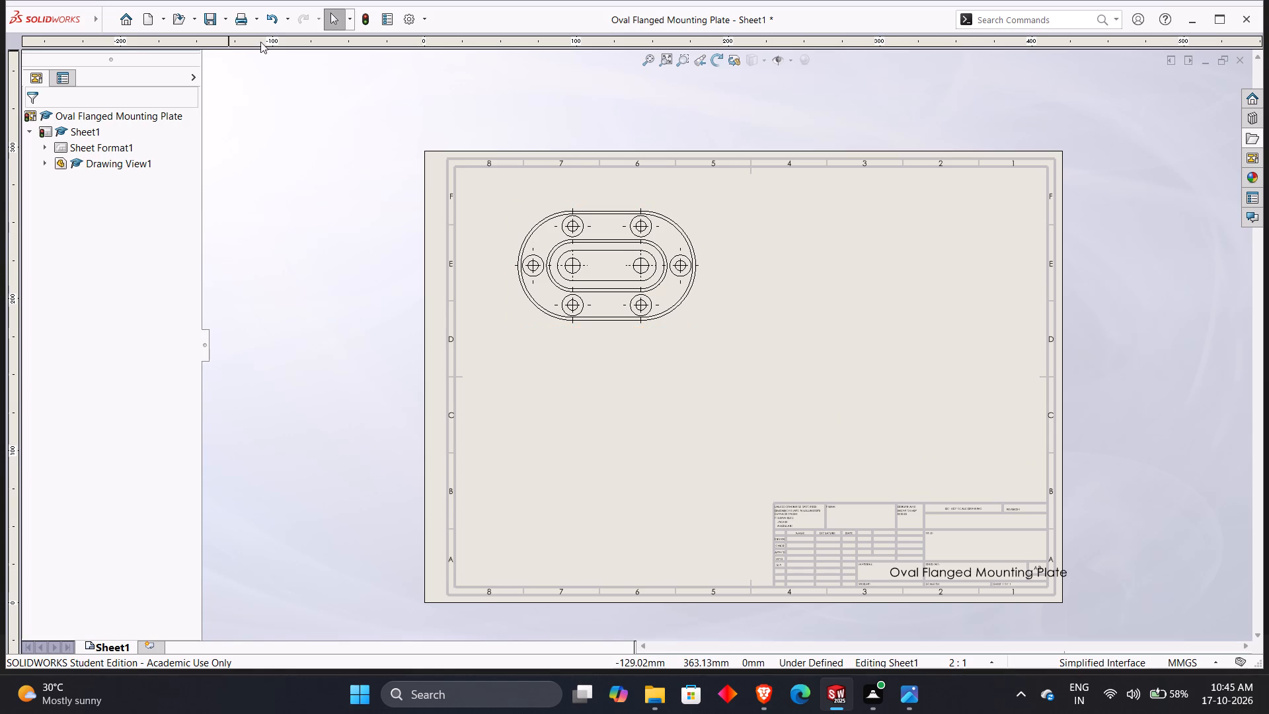
right_click(548, 19)
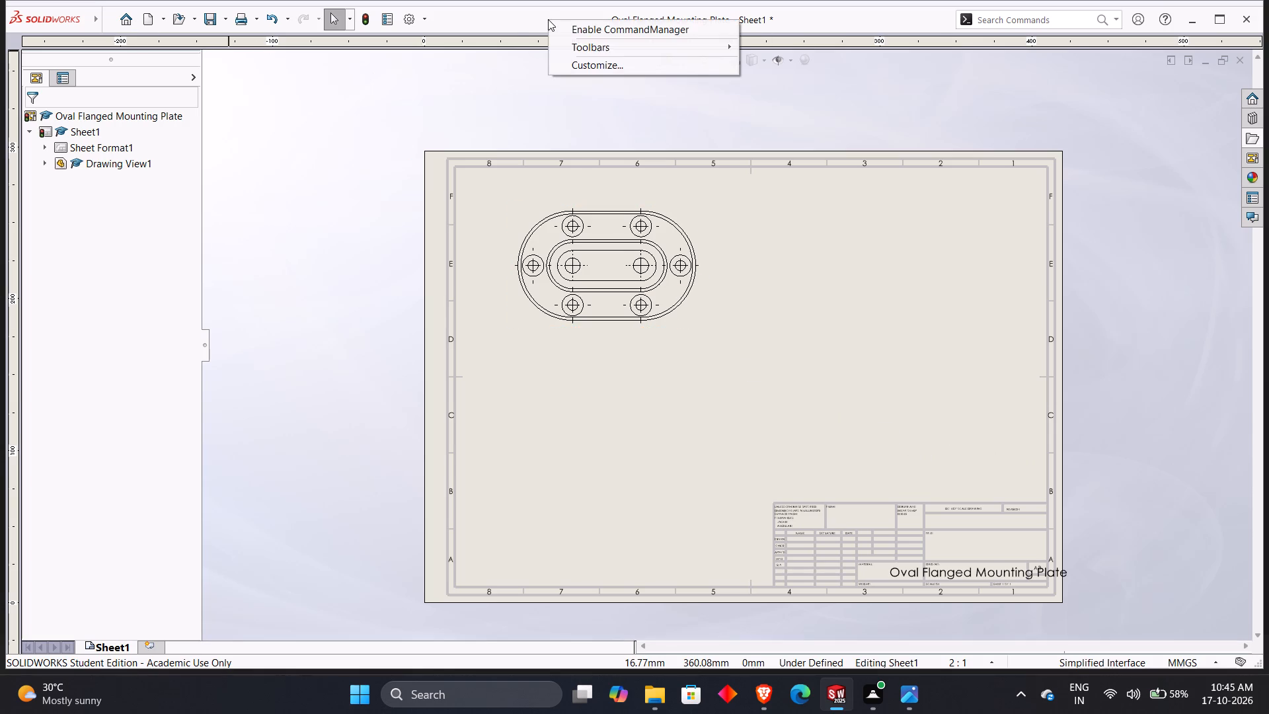
click(560, 48)
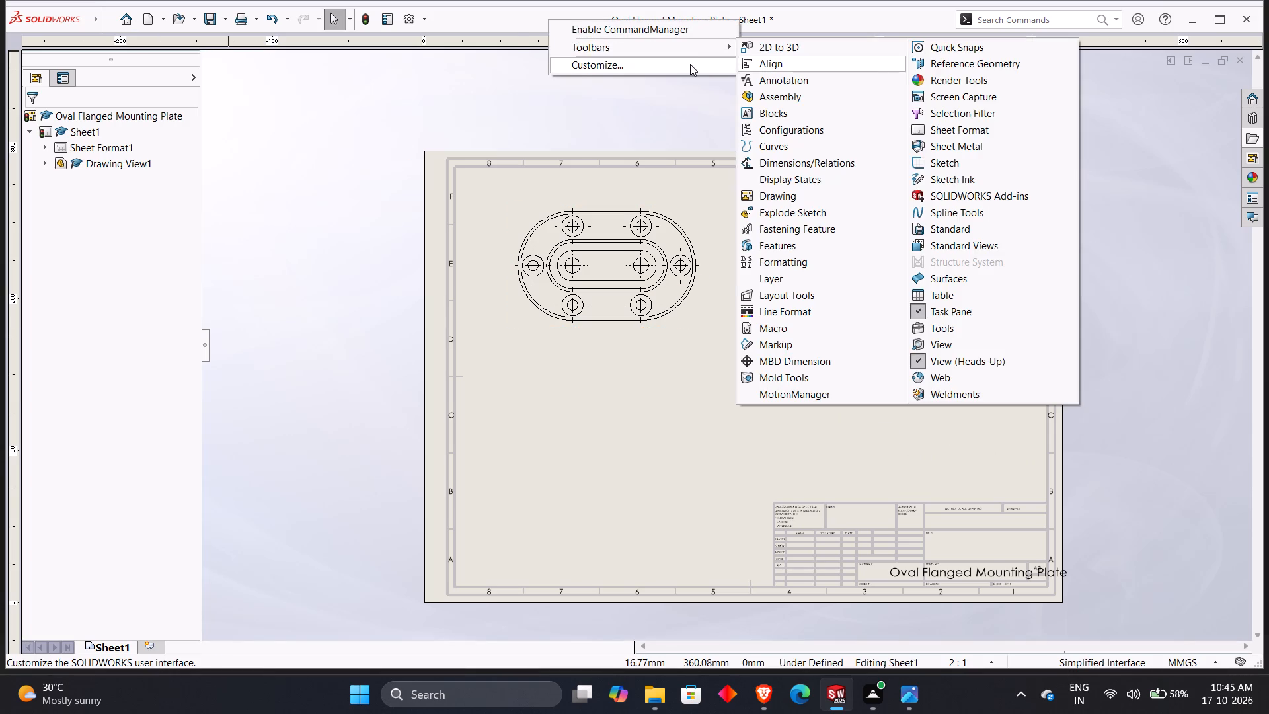
click(690, 64)
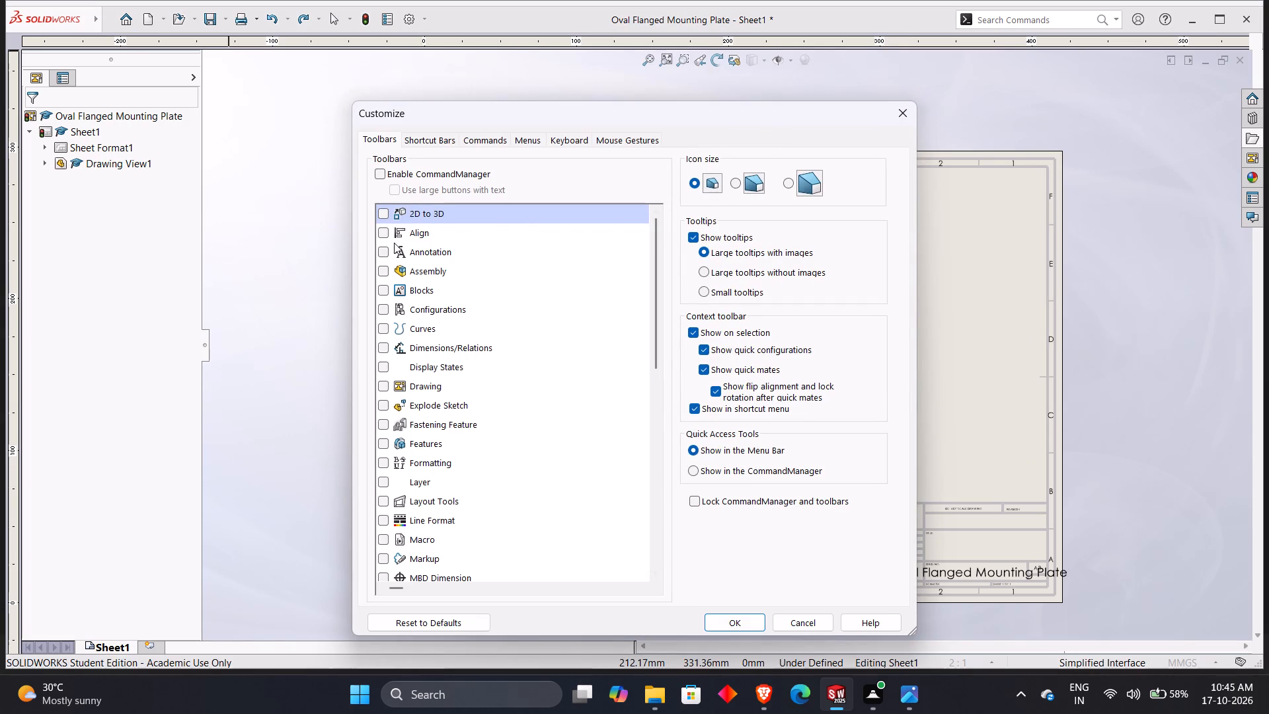
click(393, 389)
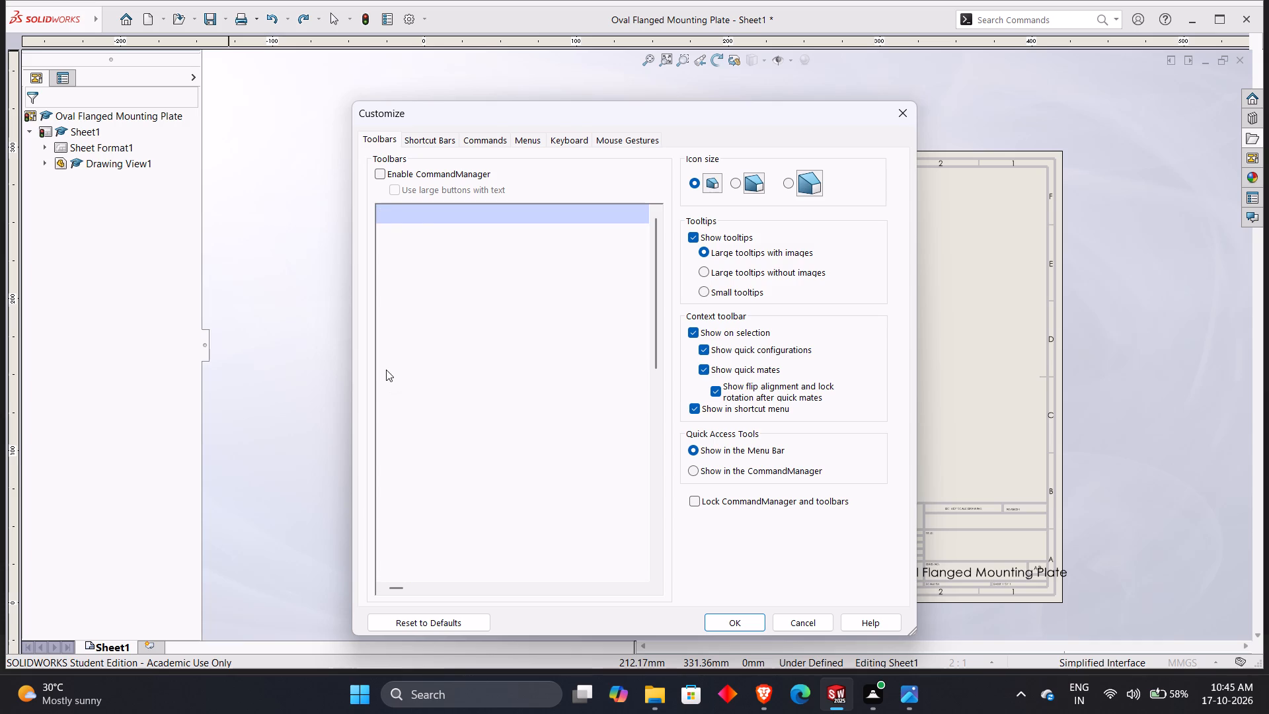
click(386, 370)
click(381, 379)
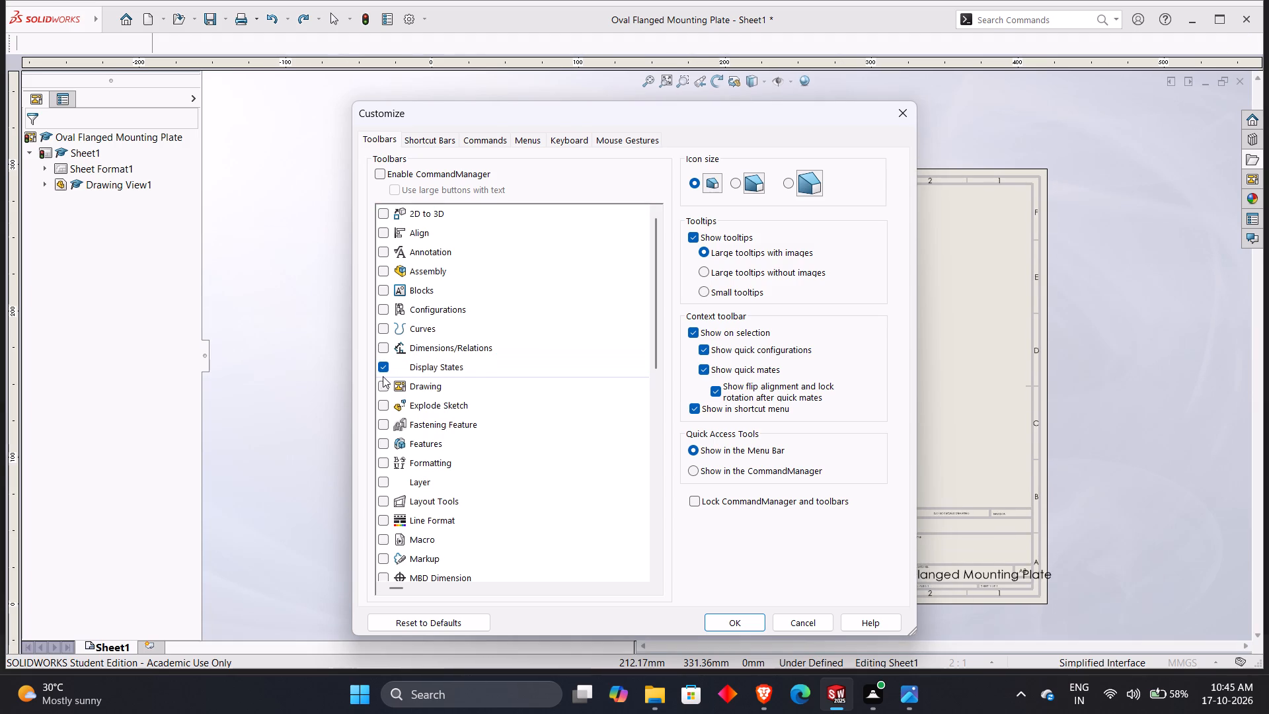
click(384, 383)
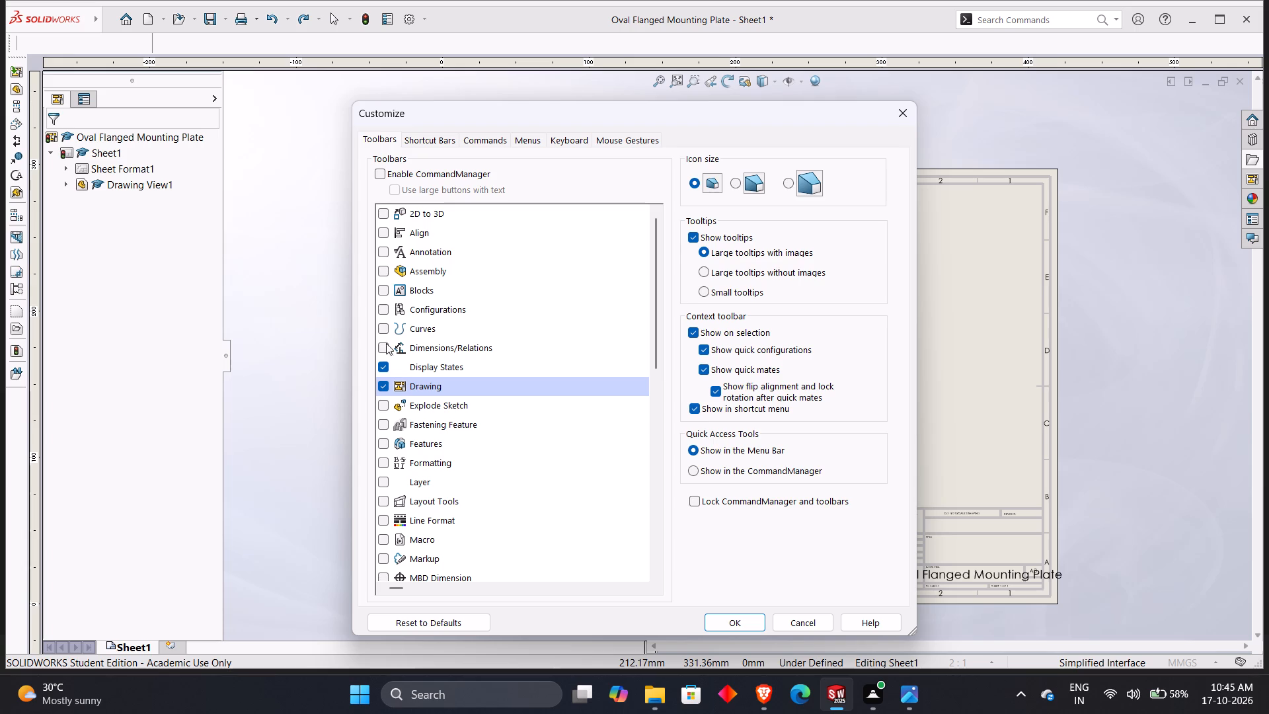
scroll(382, 481, down, 8)
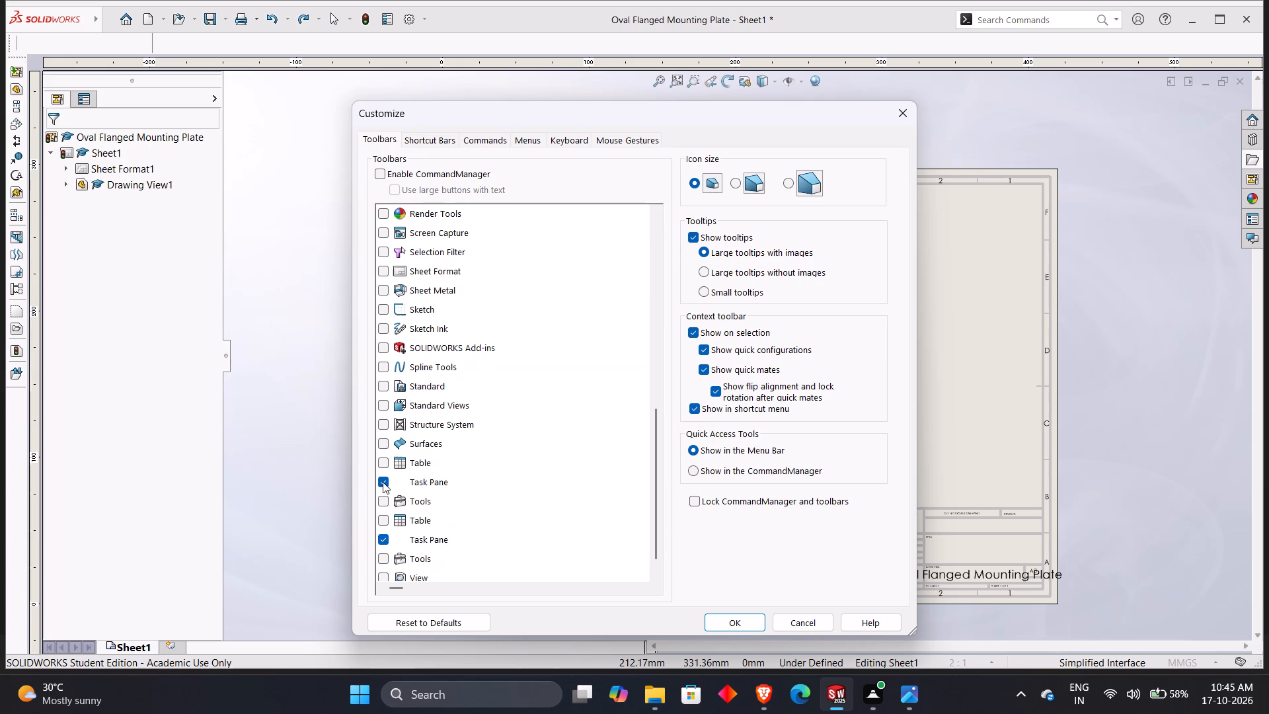
scroll(383, 482, down, 7)
click(381, 289)
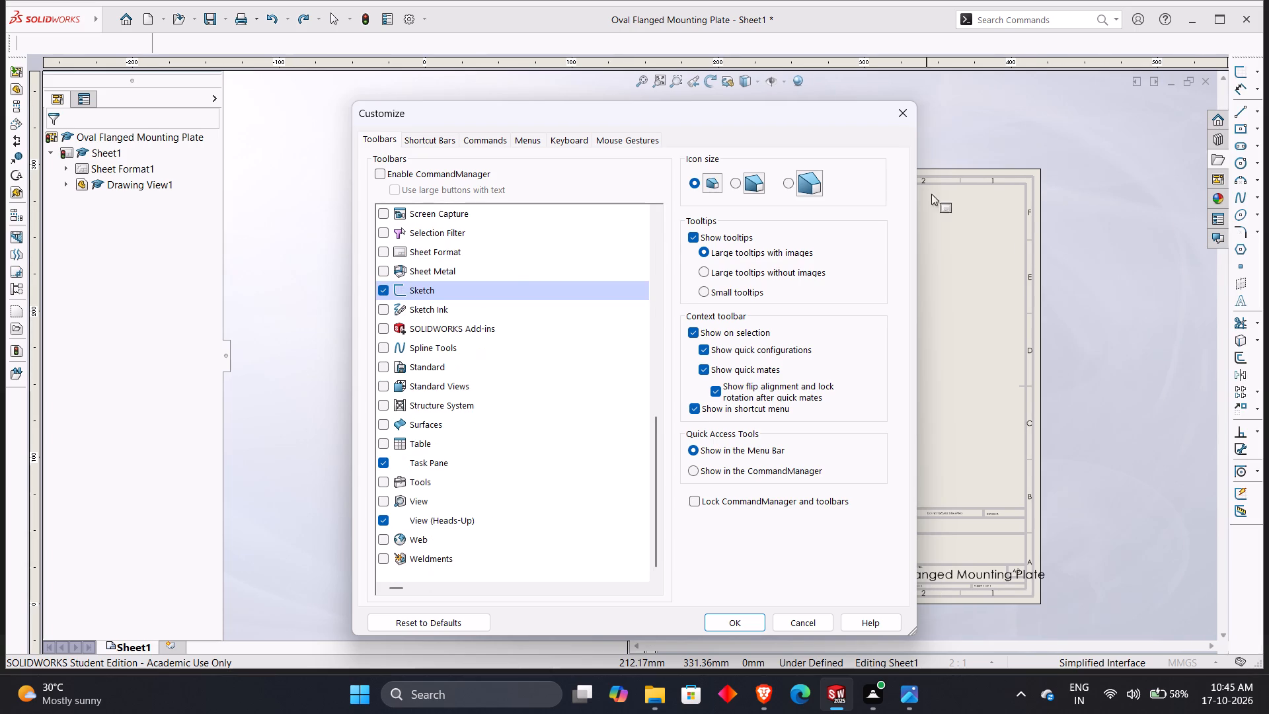
click(899, 112)
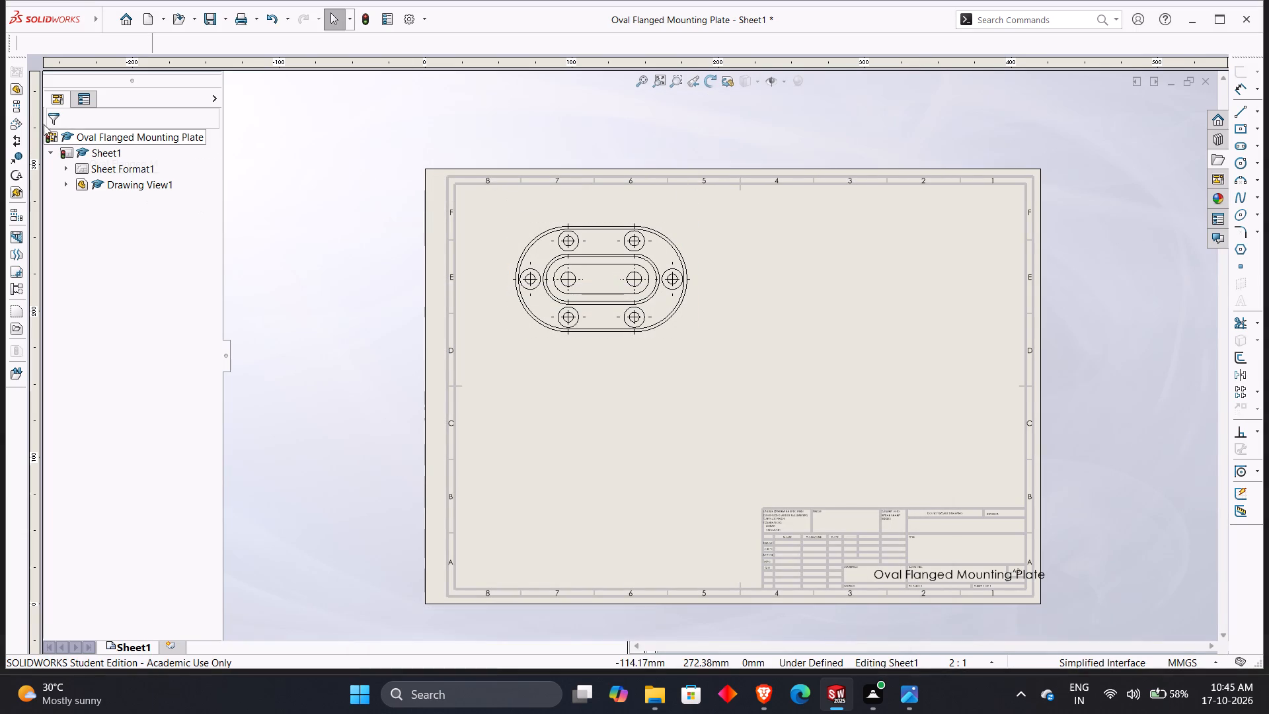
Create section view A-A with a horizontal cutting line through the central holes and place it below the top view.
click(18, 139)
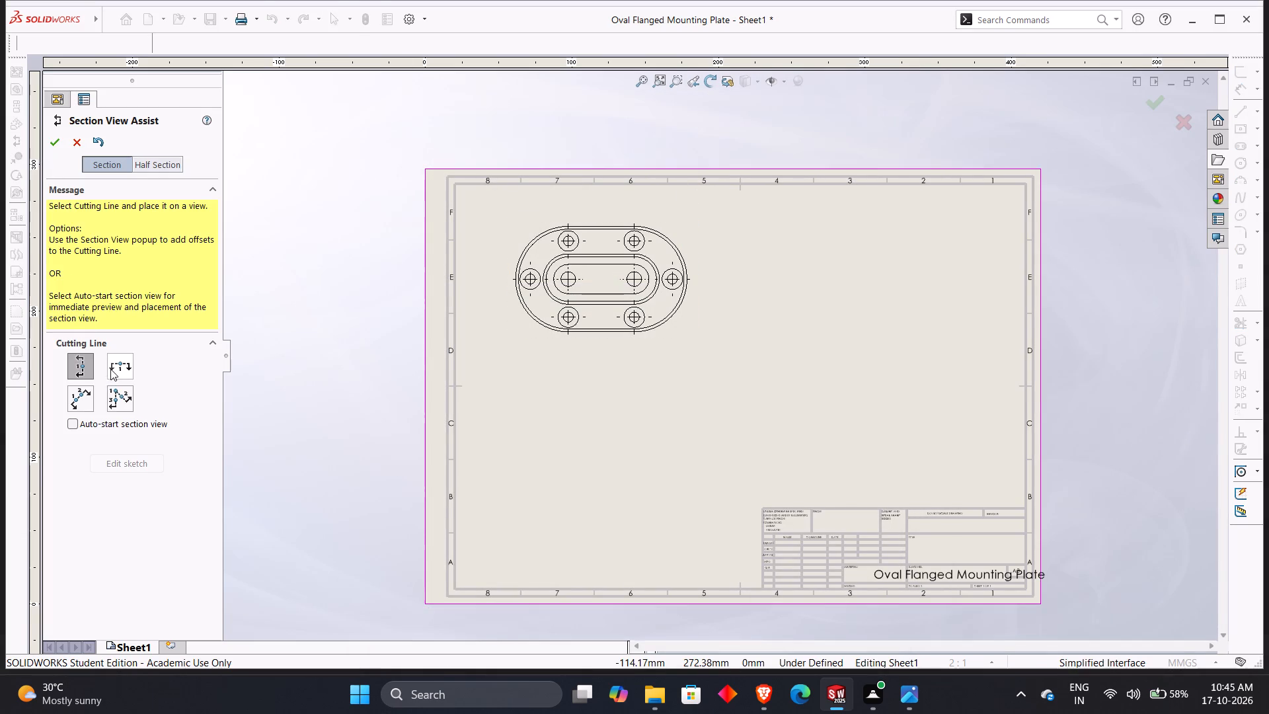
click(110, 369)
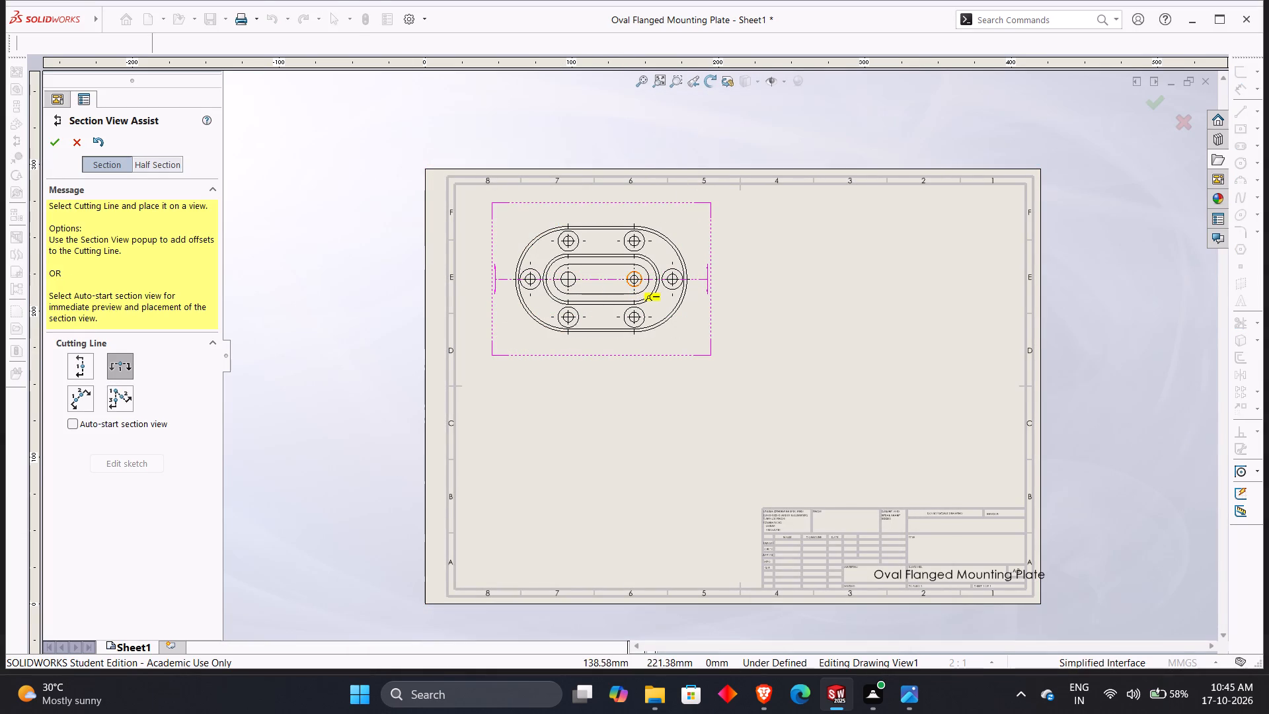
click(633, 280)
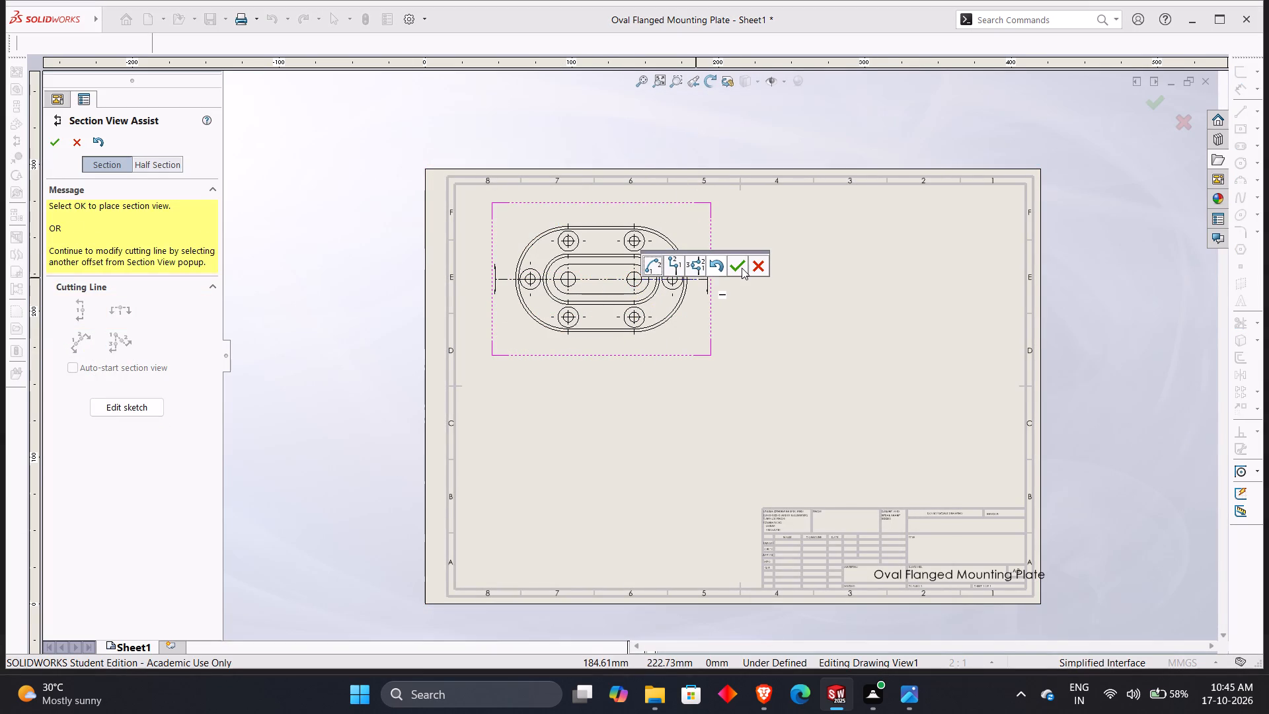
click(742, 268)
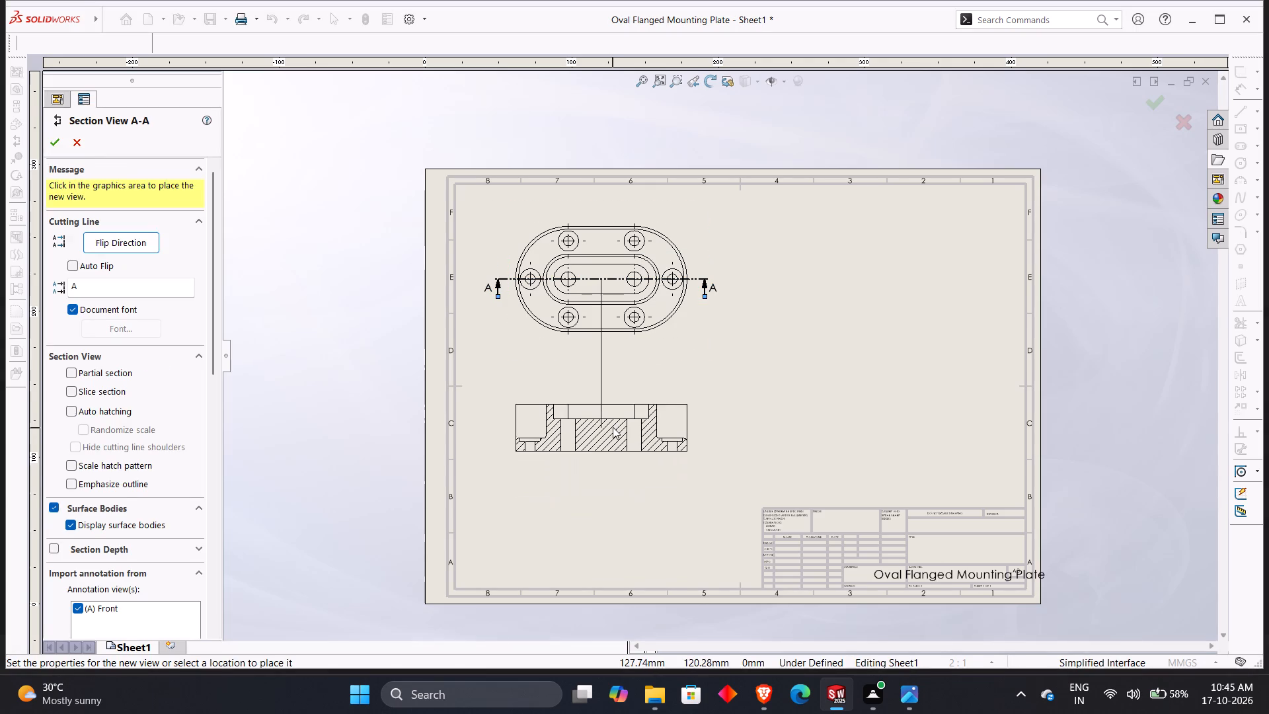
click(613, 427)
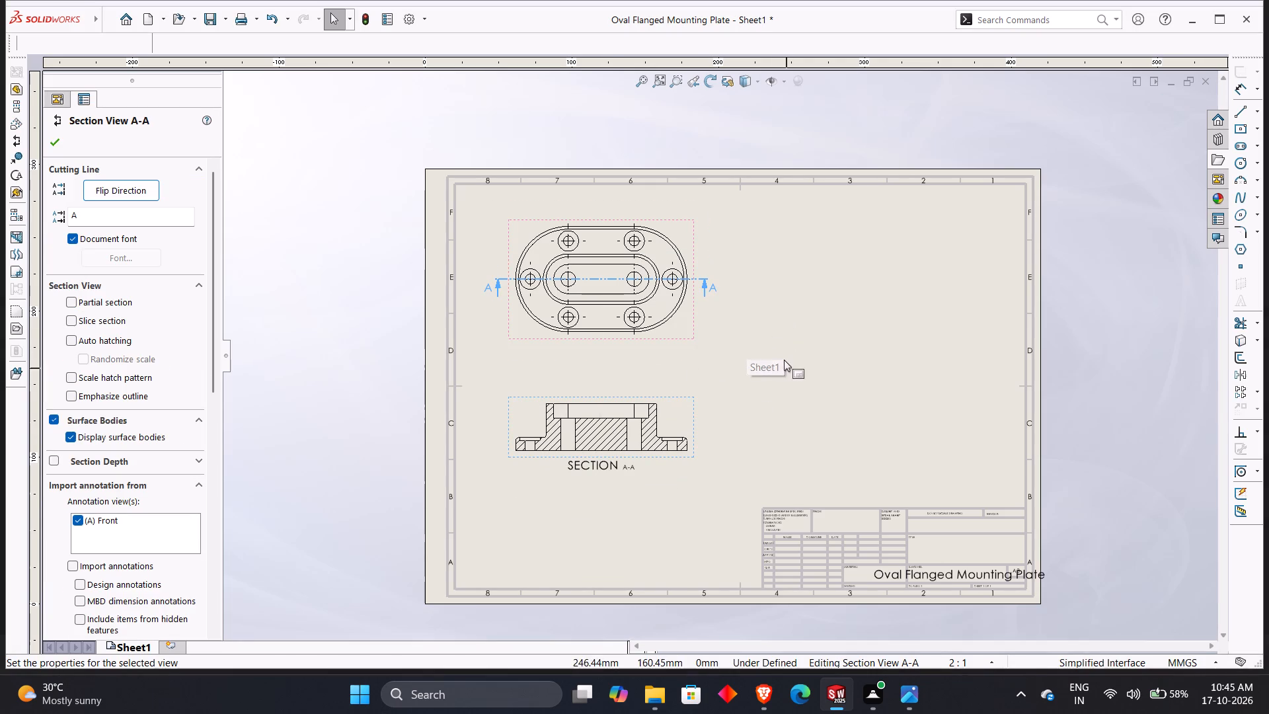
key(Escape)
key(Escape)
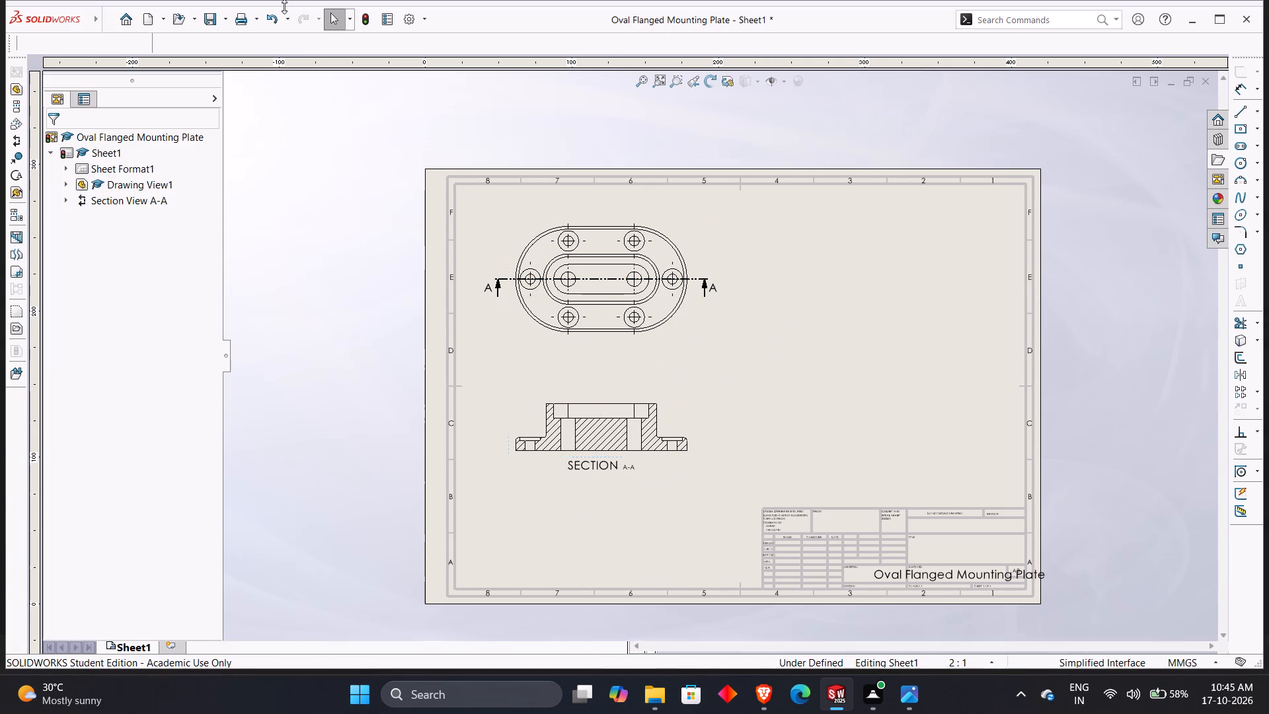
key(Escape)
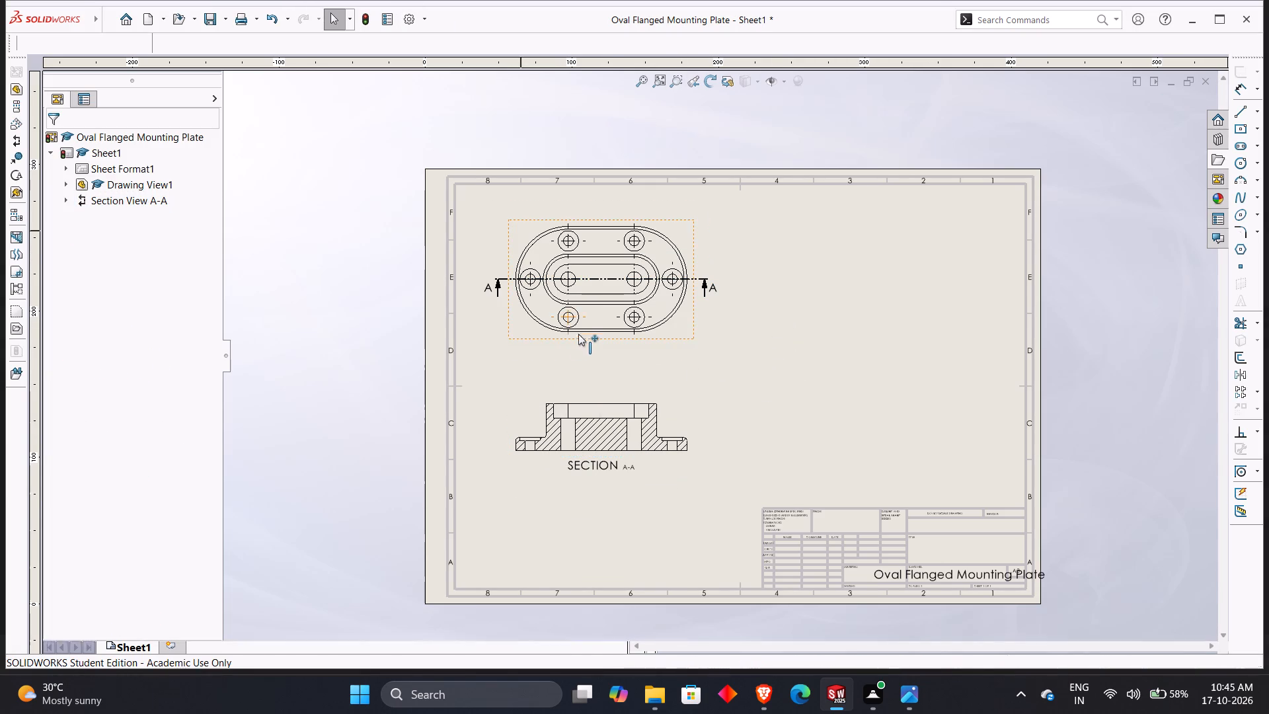
Examine section view A-A and its alignment with the top view up close.
scroll(581, 333, down, 3)
scroll(633, 446, down, 6)
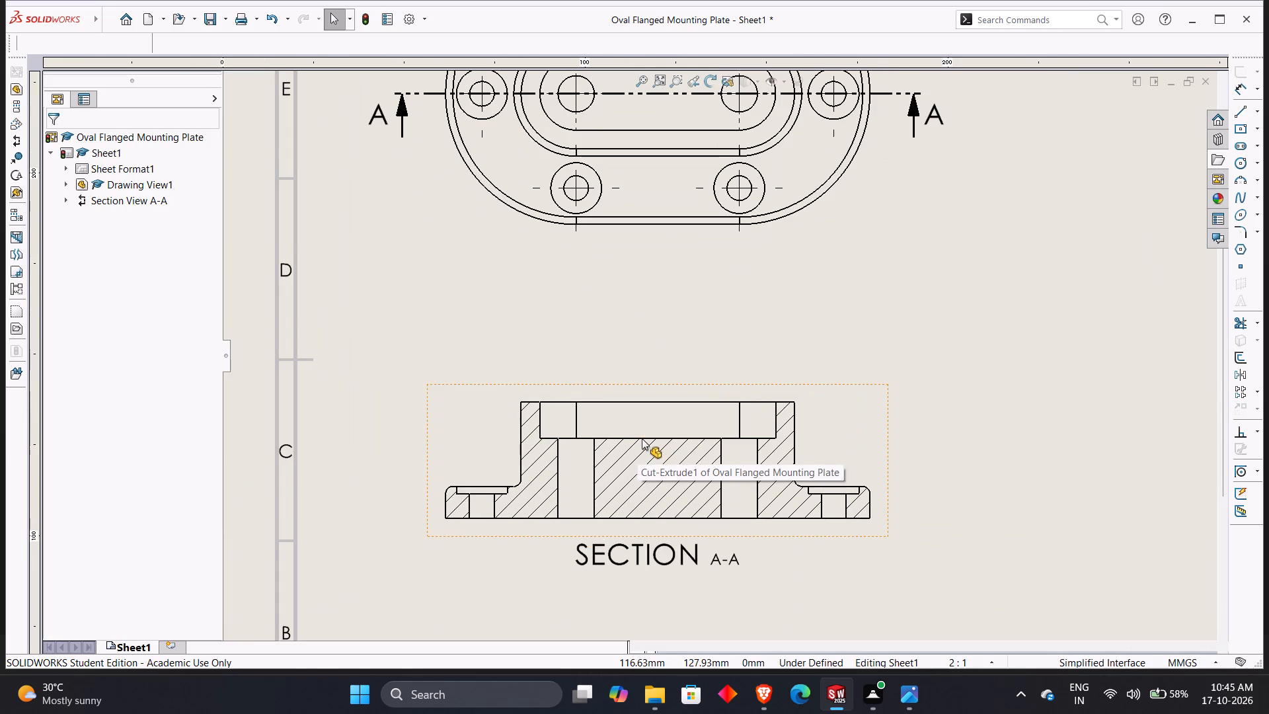
scroll(642, 438, up, 2)
click(618, 311)
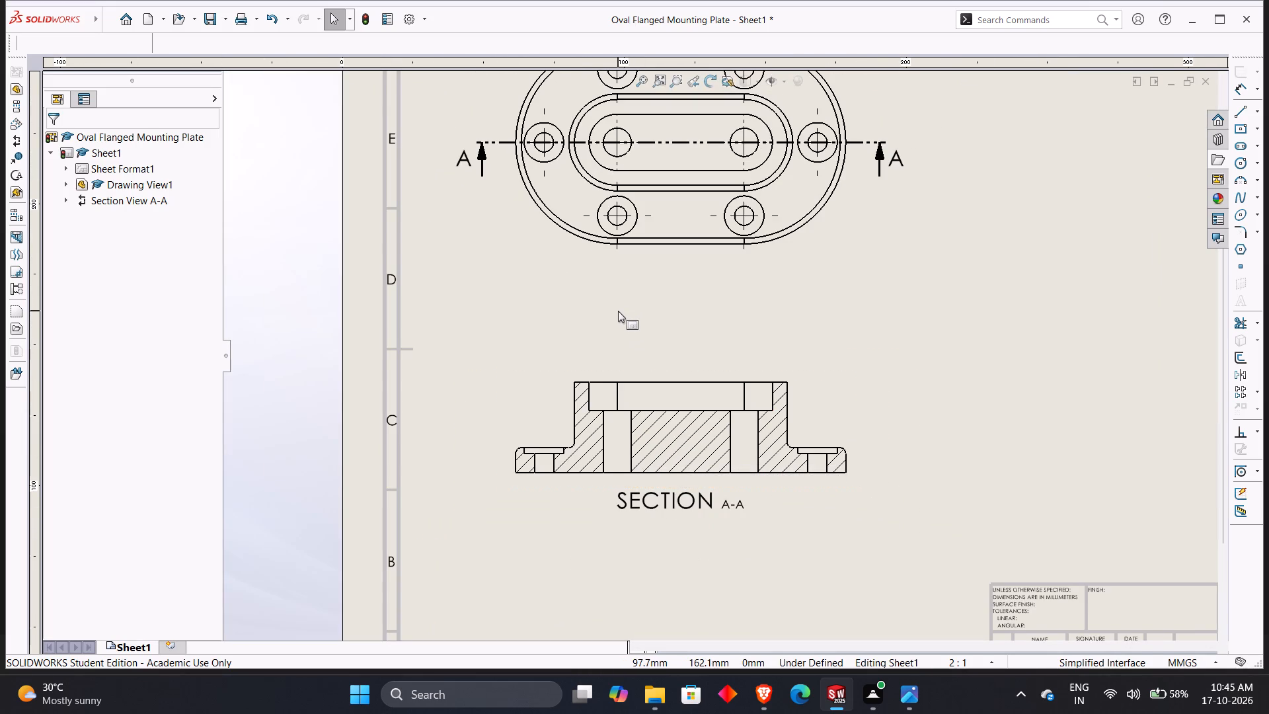
scroll(618, 311, up, 2)
scroll(618, 311, down, 2)
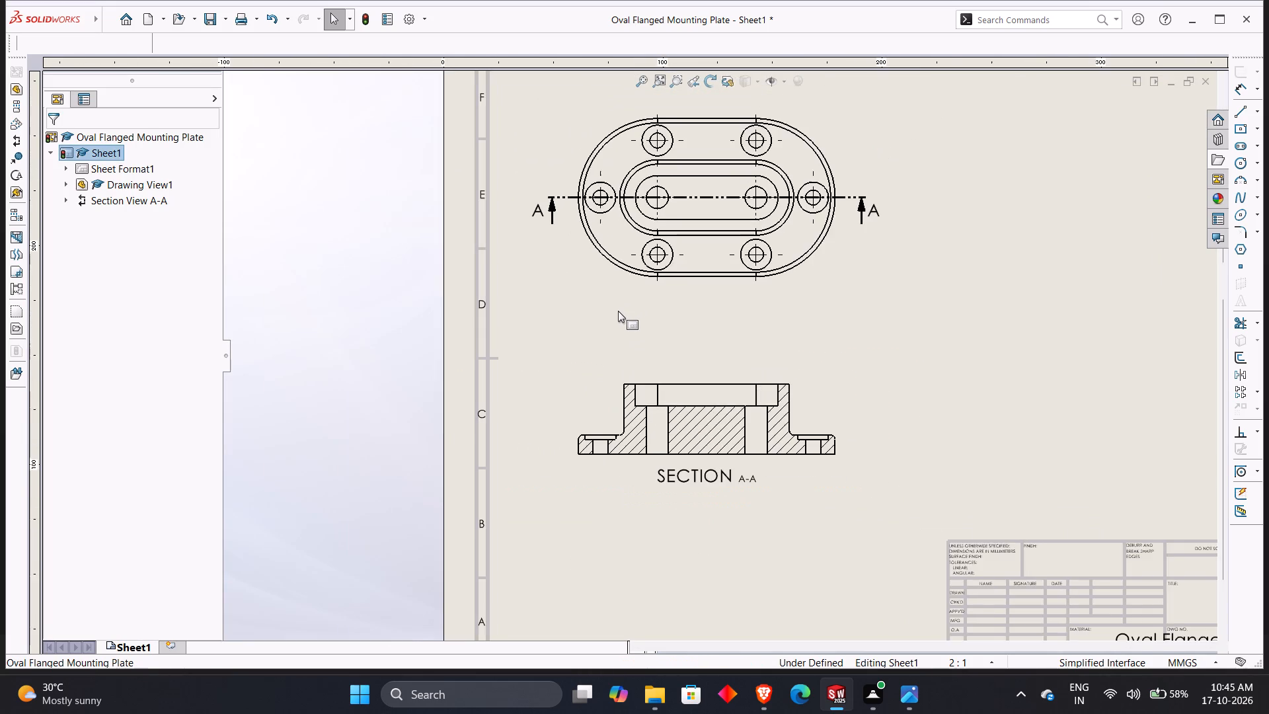
scroll(618, 311, down, 1)
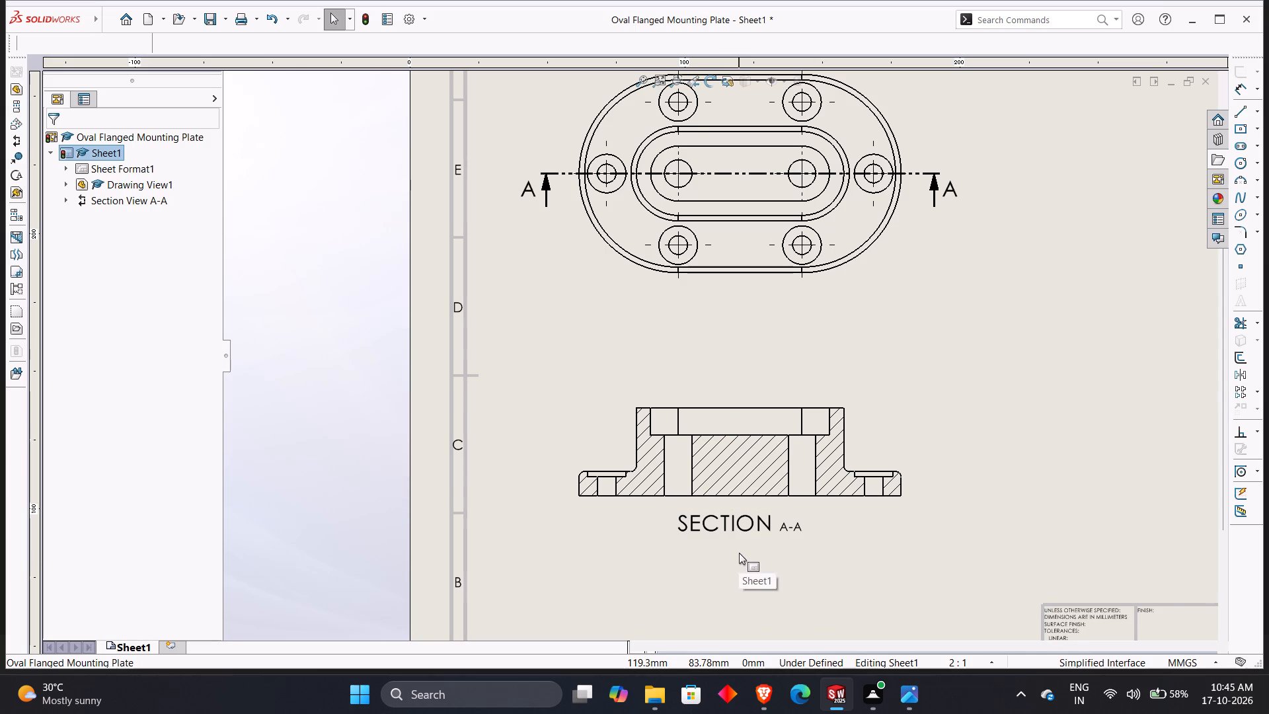
scroll(740, 552, up, 3)
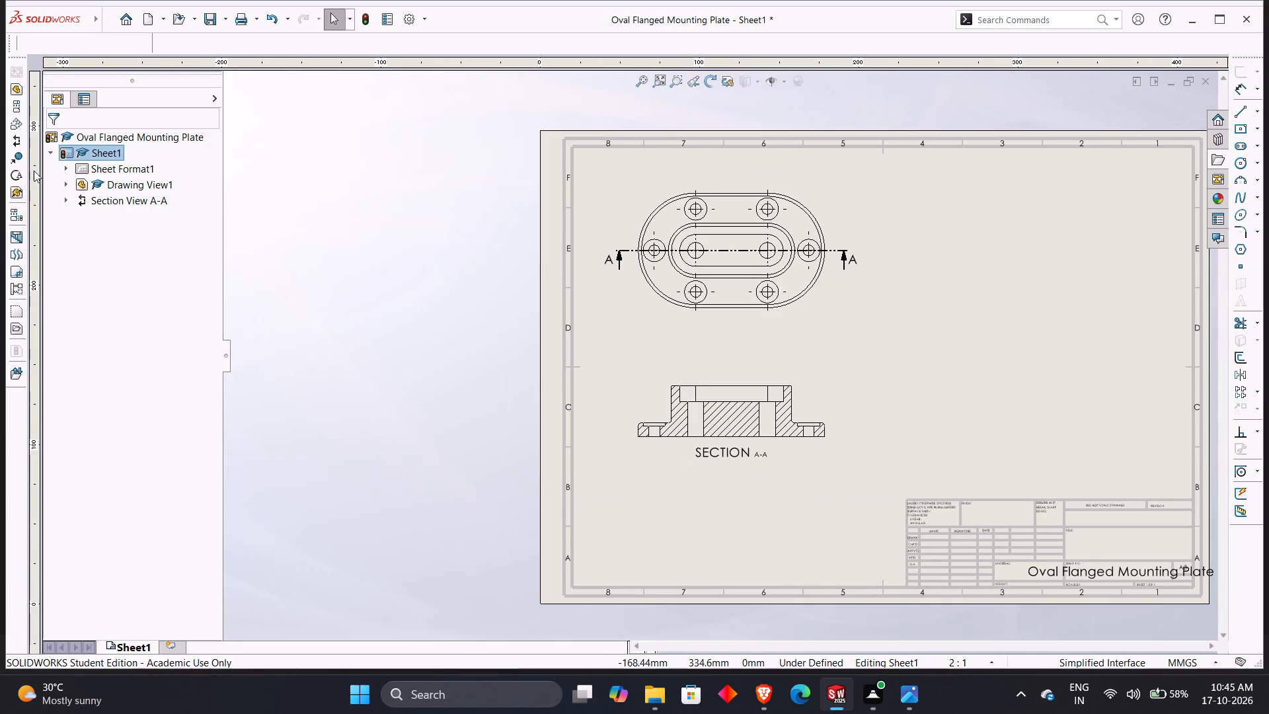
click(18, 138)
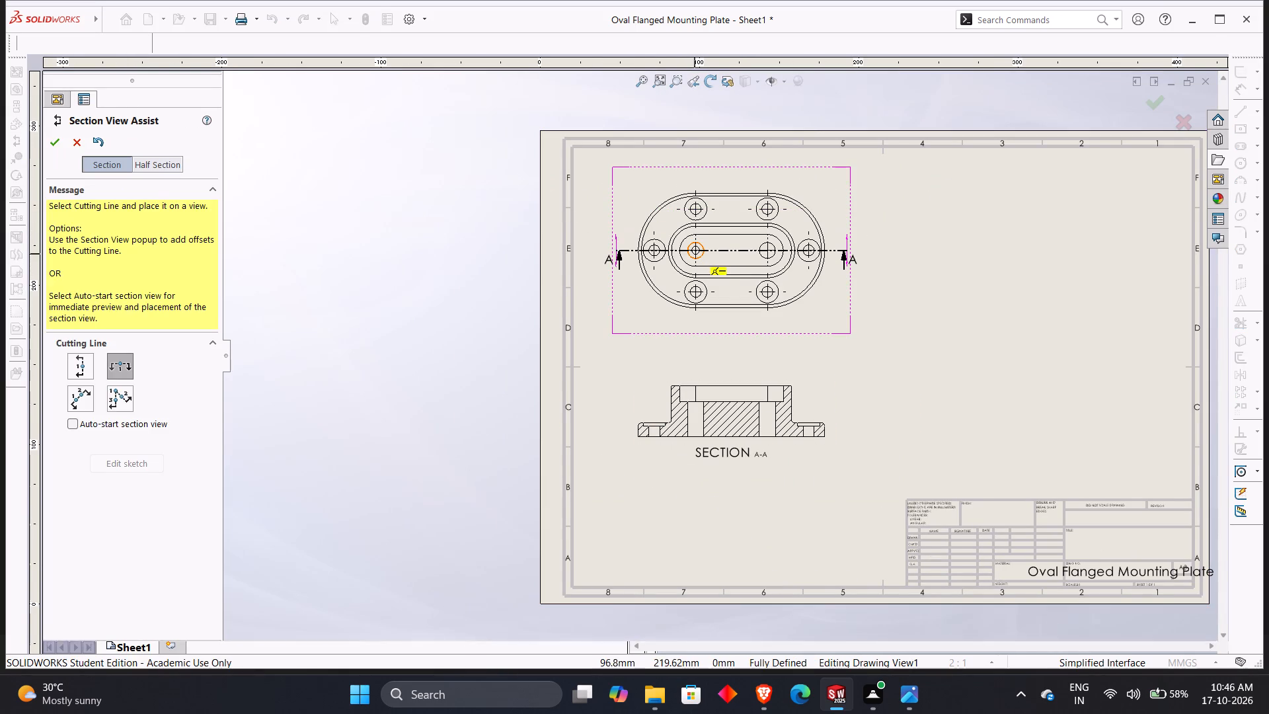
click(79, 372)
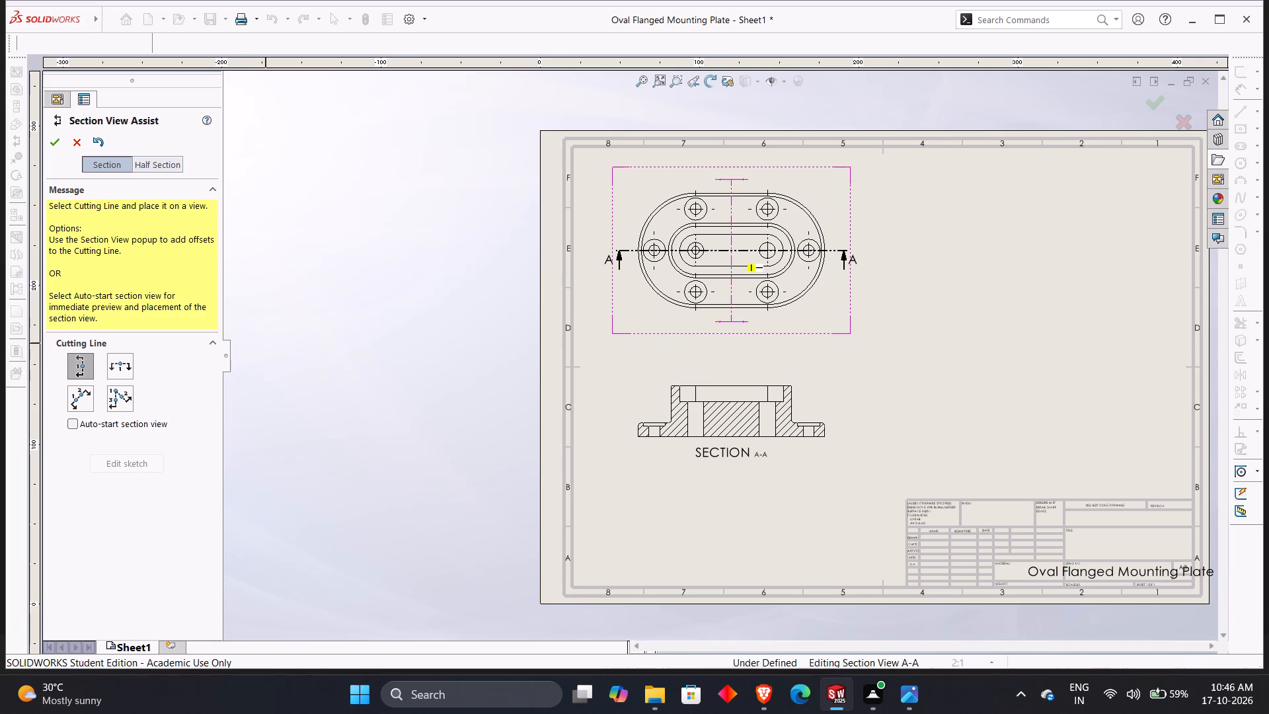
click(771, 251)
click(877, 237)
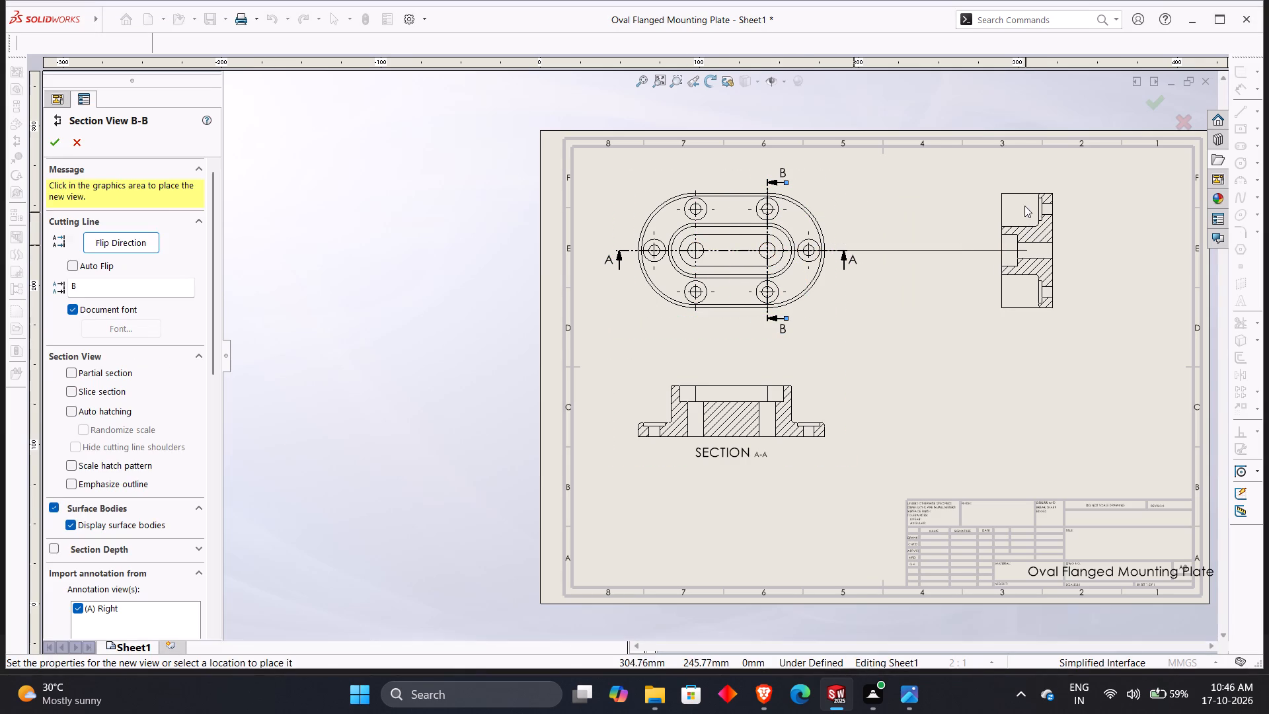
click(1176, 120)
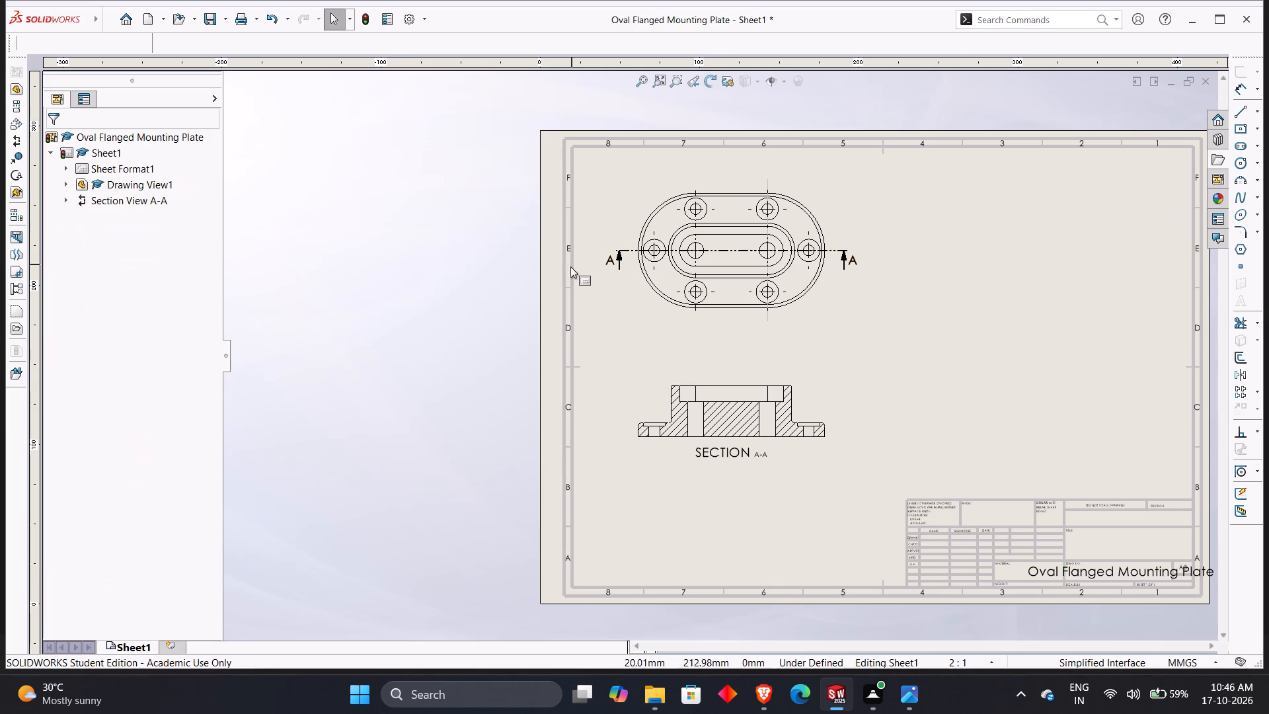
Close the drawing without saving it and return to the part.
middle_drag(943, 297, 769, 278)
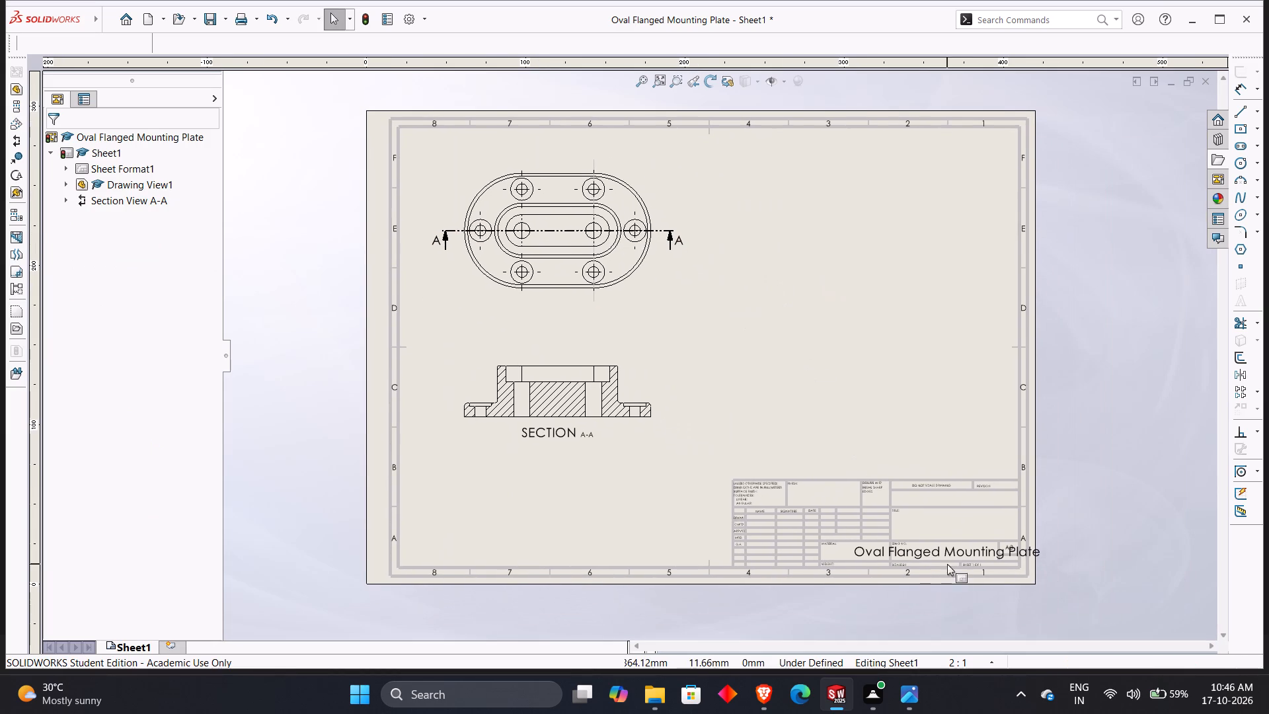
double_click(947, 549)
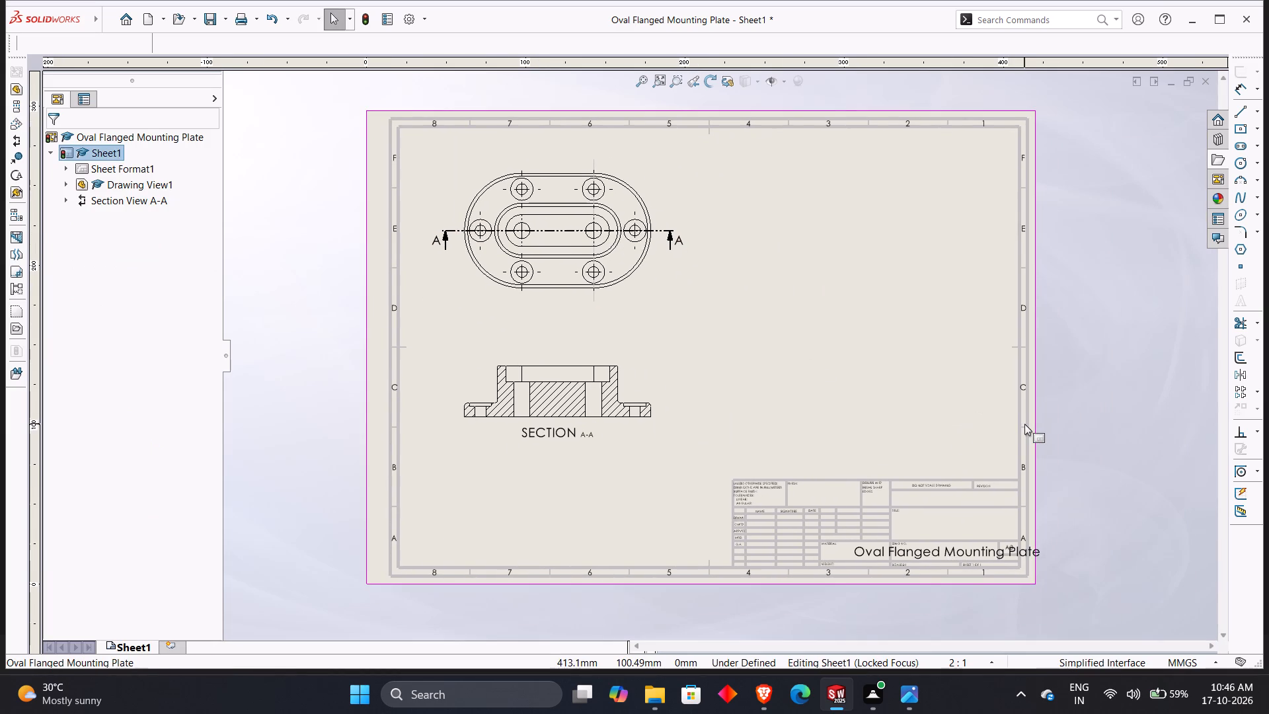
scroll(1024, 424, up, 1)
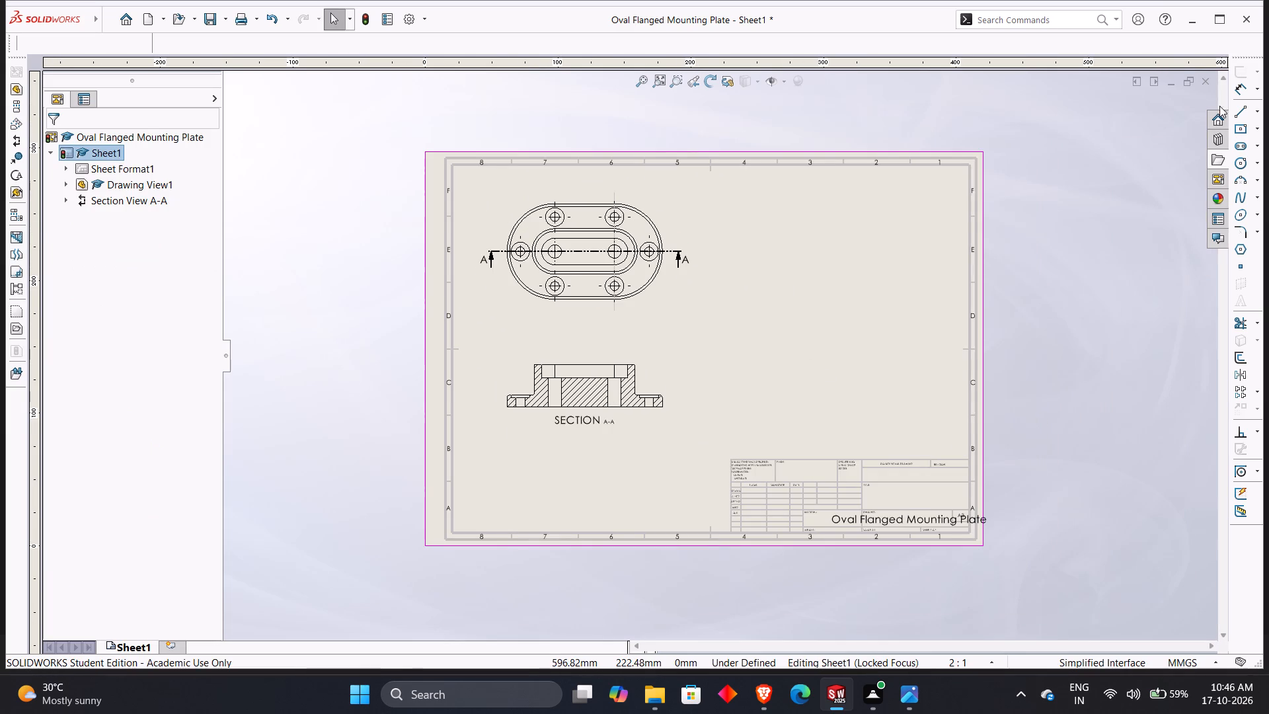
click(1207, 77)
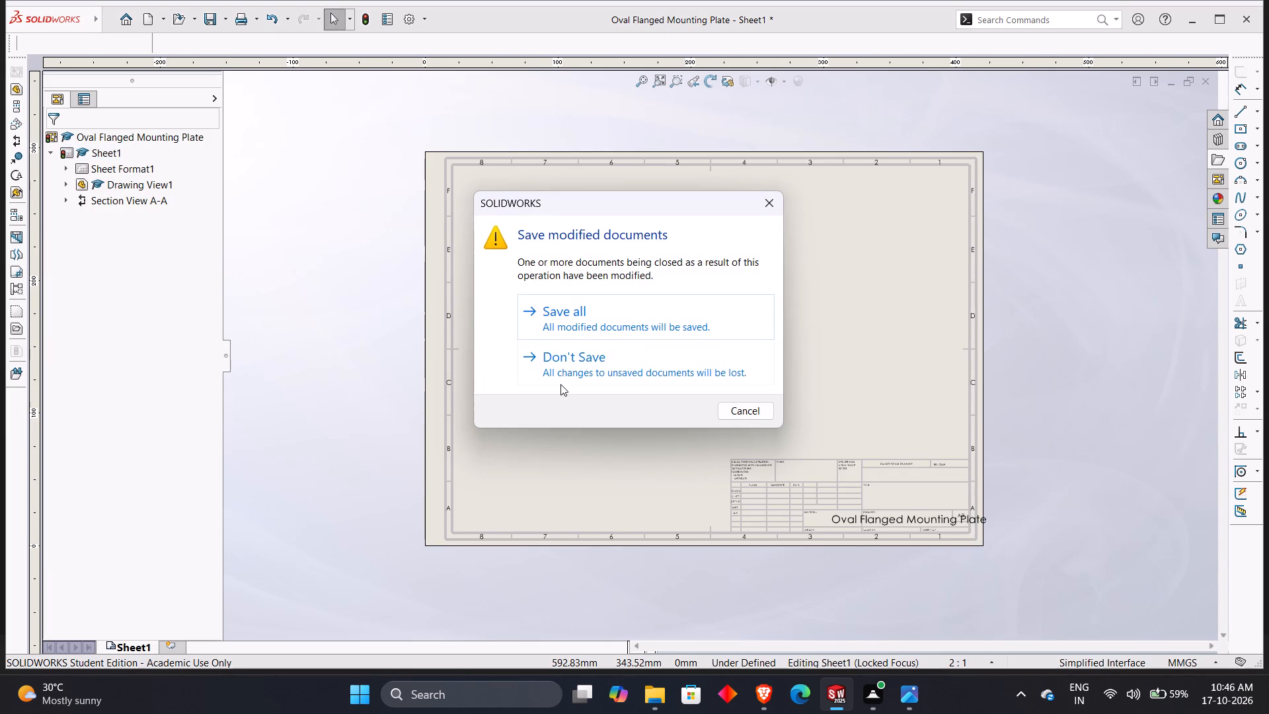
click(560, 376)
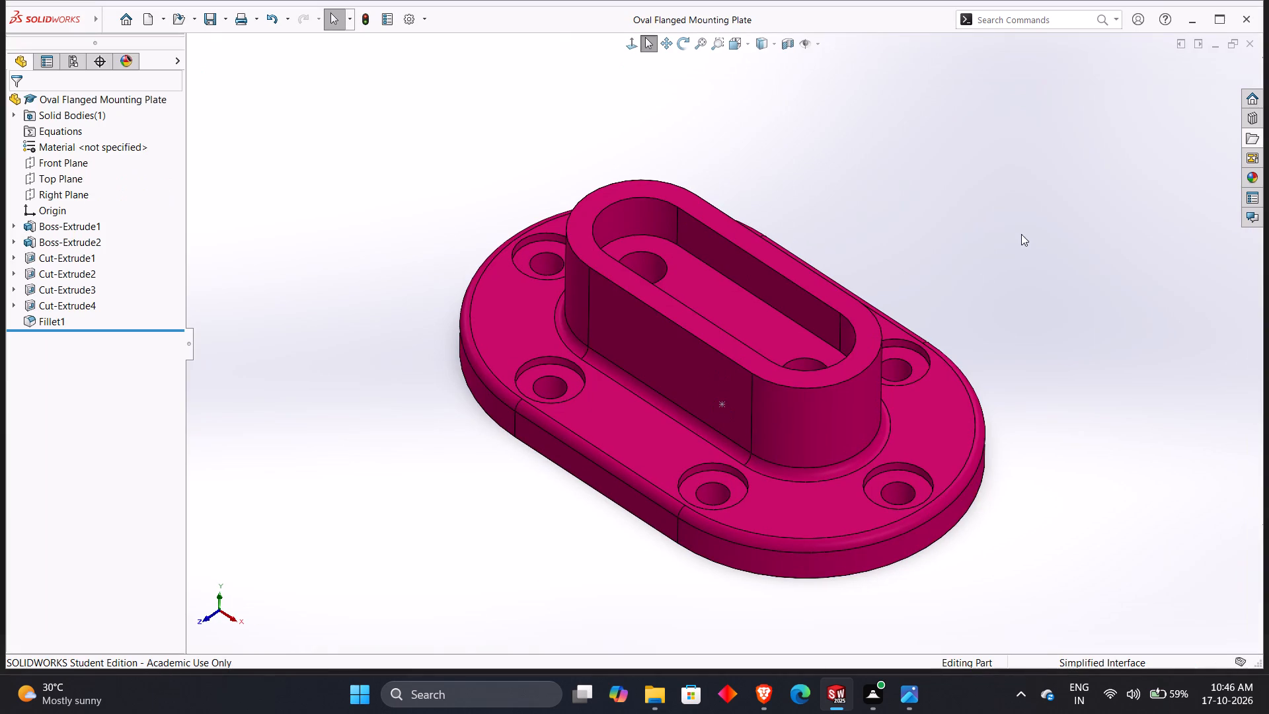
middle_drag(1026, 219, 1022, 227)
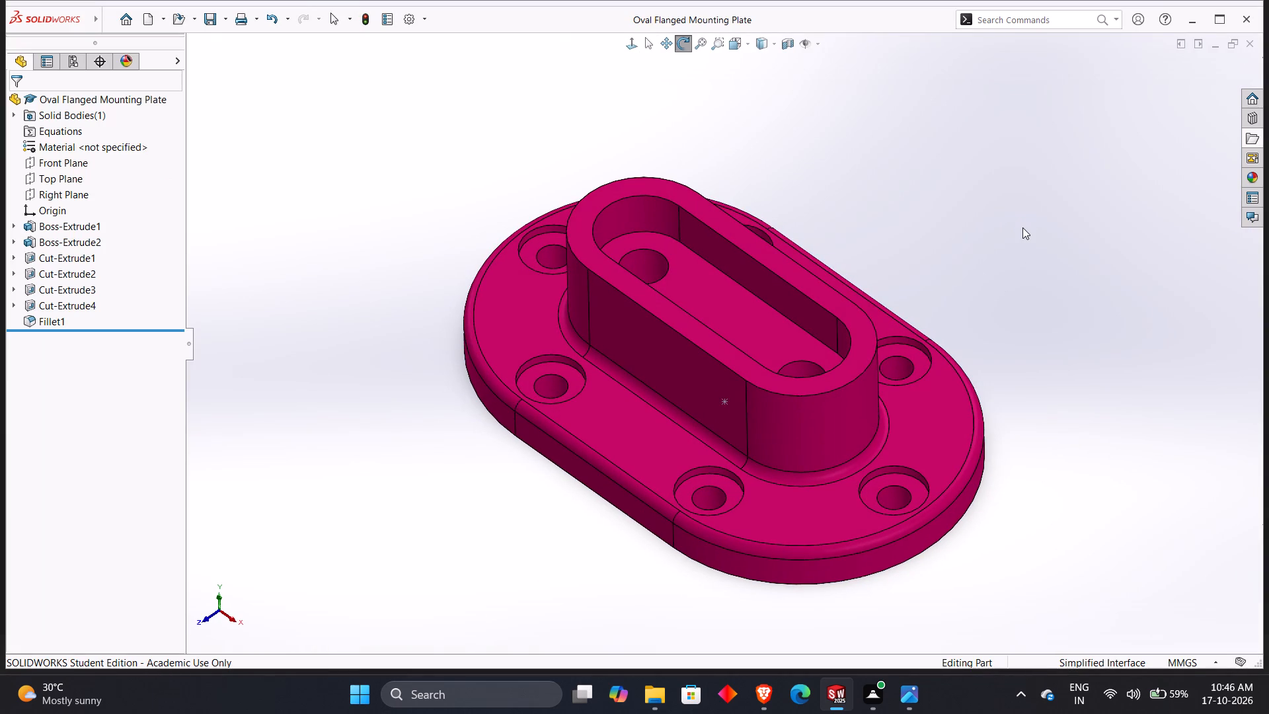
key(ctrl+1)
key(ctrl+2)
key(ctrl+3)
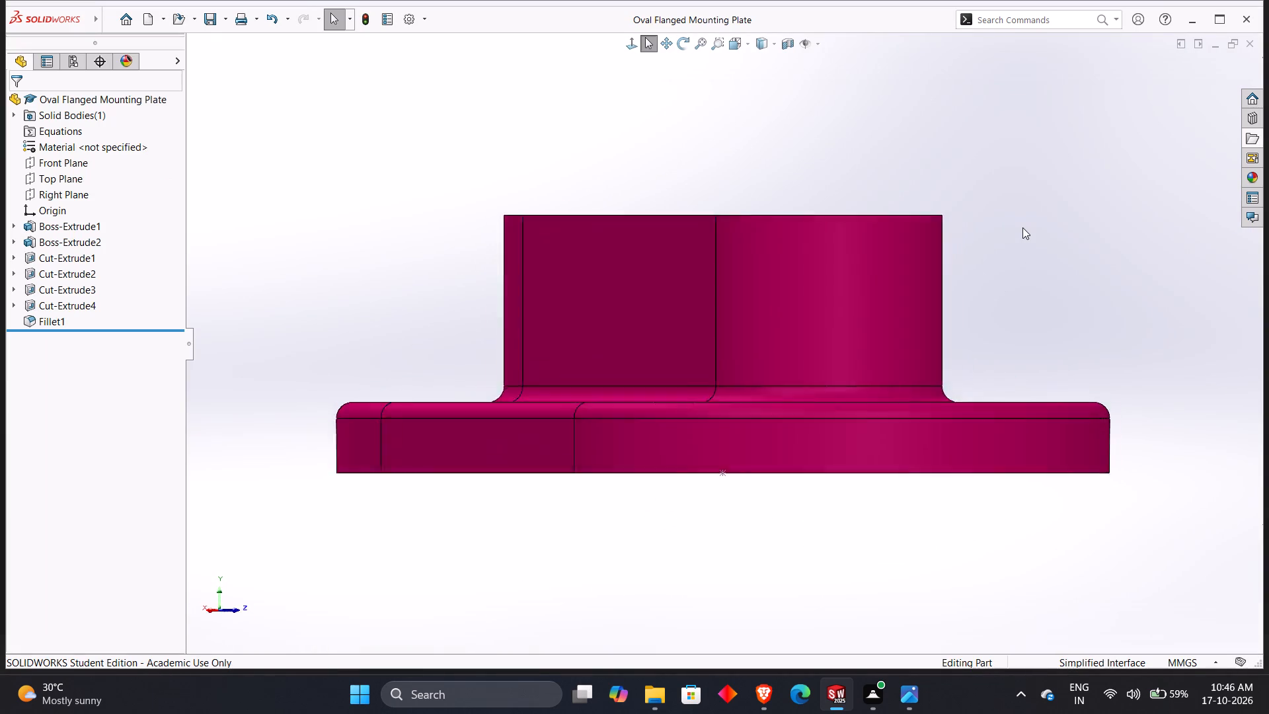
Examine the part in the right, top, bottom and isometric views, and around its raised oval boss.
key(ctrl+4)
key(ctrl+5)
key(ctrl+6)
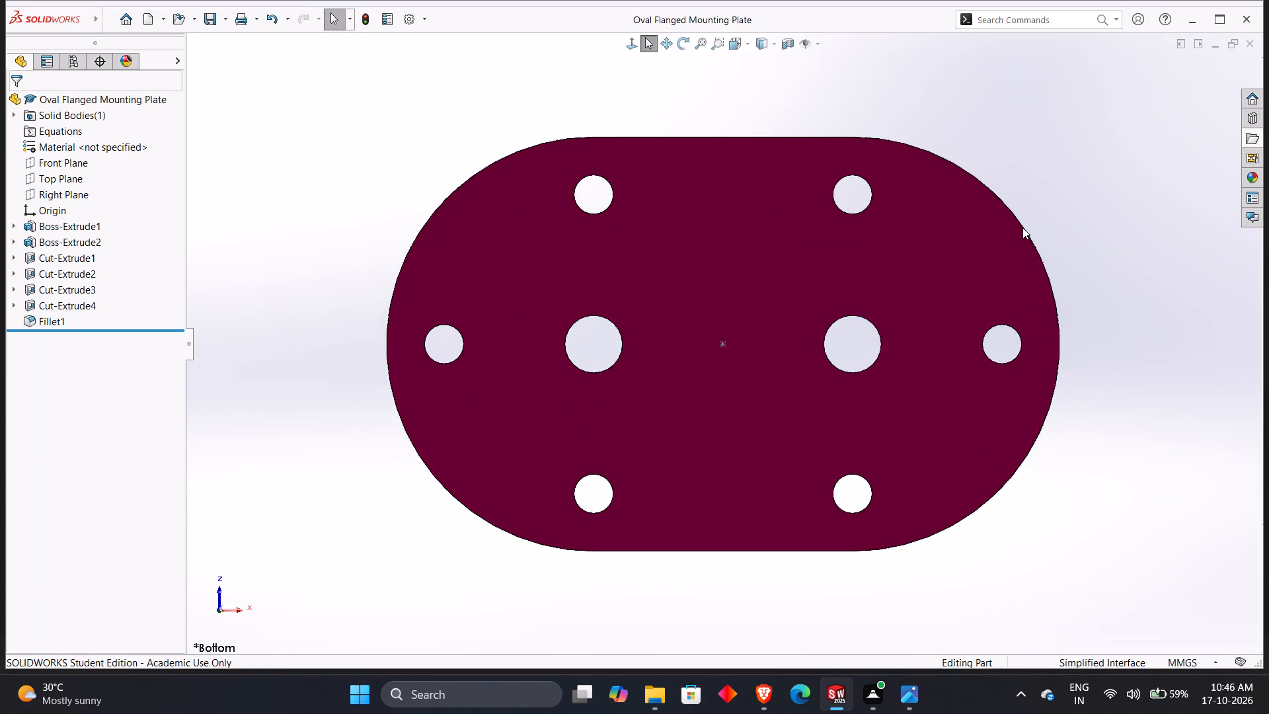
key(ctrl+7)
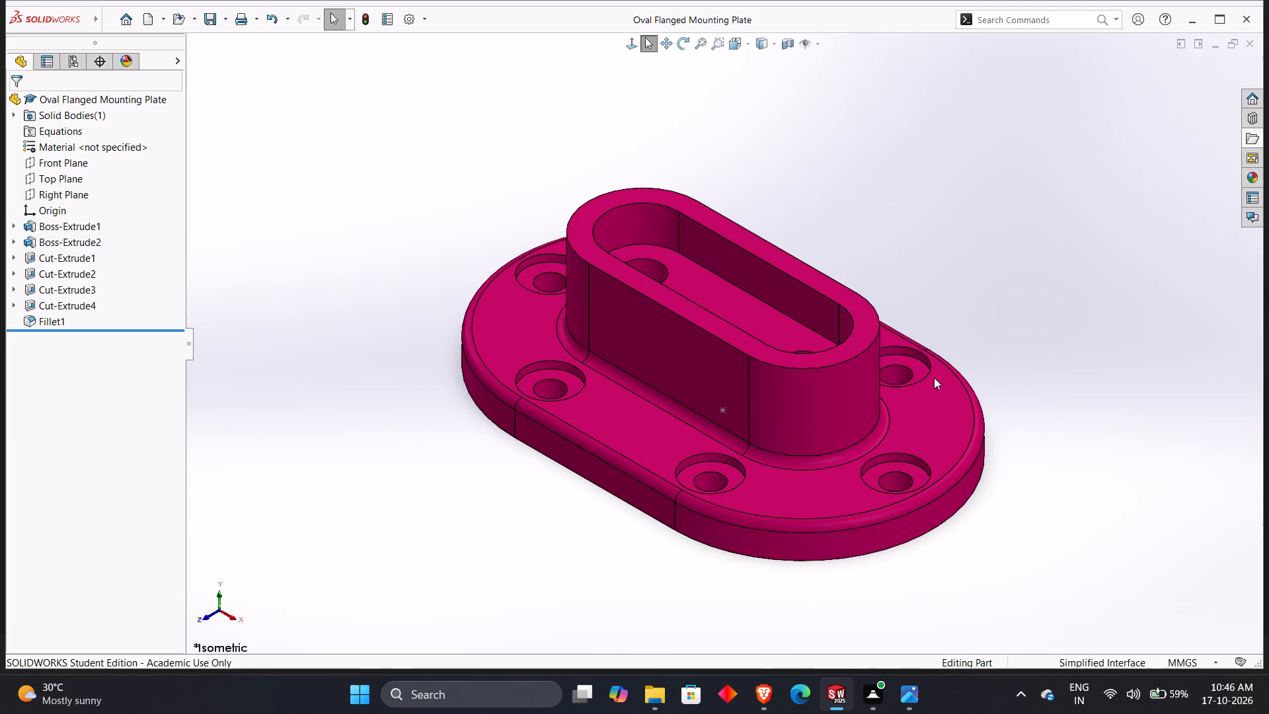
right_click(697, 292)
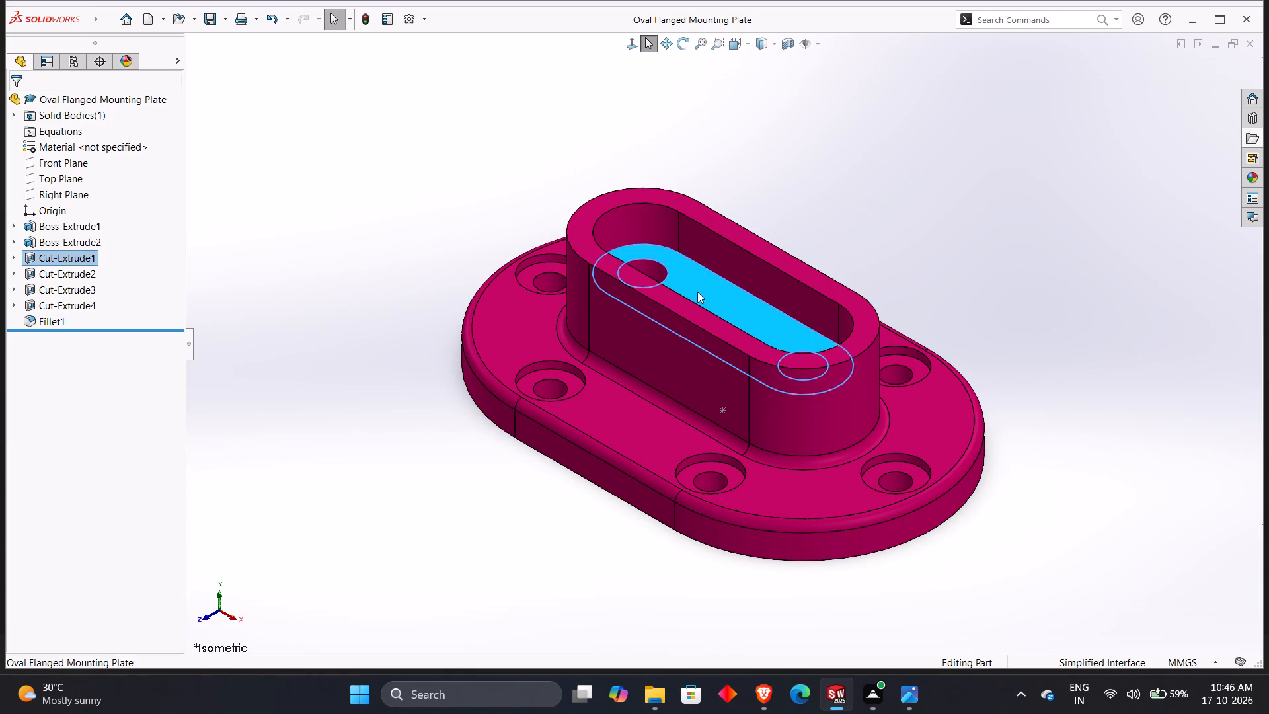
click(780, 186)
middle_drag(784, 191, 726, 397)
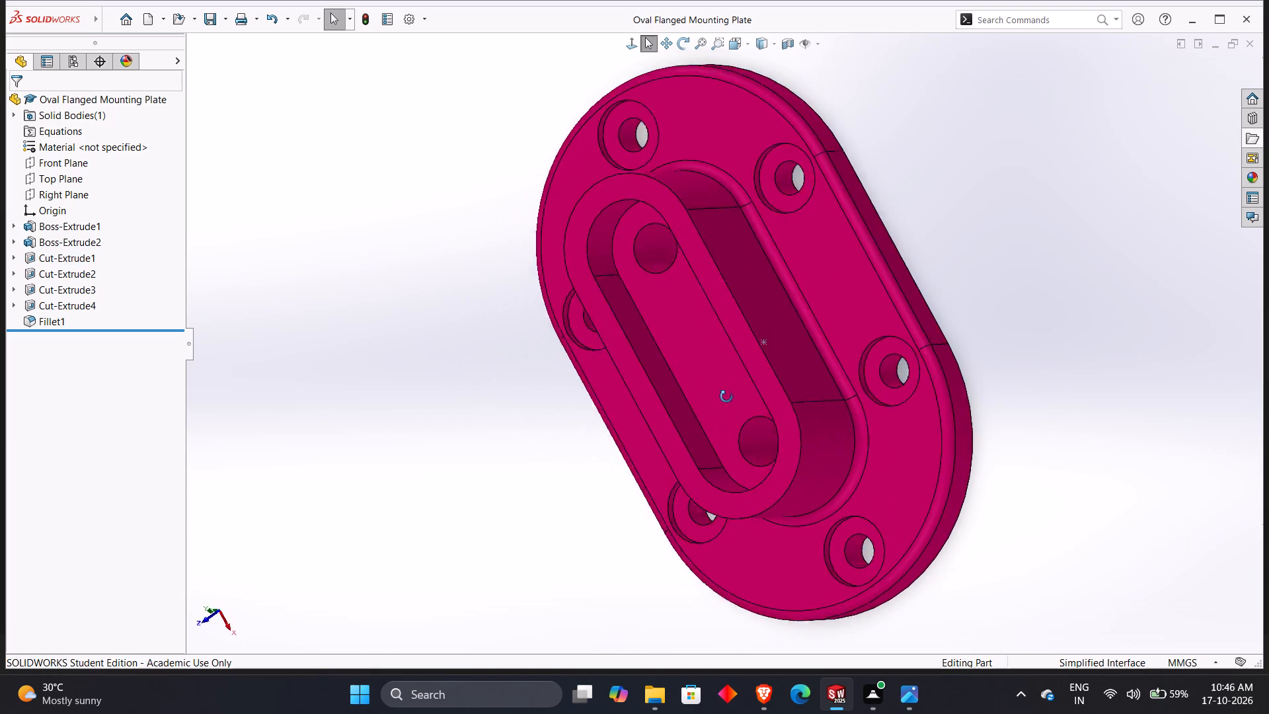
middle_drag(726, 397, 869, 272)
middle_drag(869, 272, 866, 280)
right_click(956, 211)
click(883, 178)
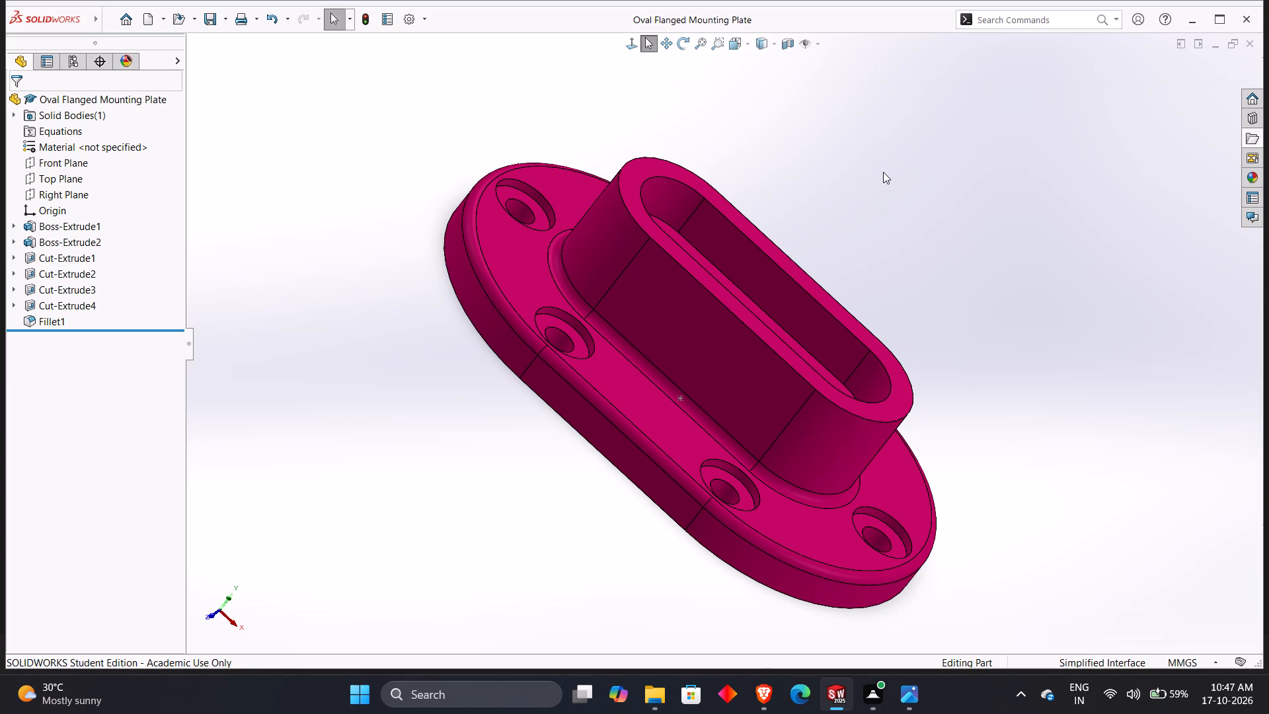
Examine the boss's oval pocket, its two central holes and the surrounding flange holes from several angles.
middle_drag(853, 236, 323, 448)
middle_drag(861, 298, 829, 354)
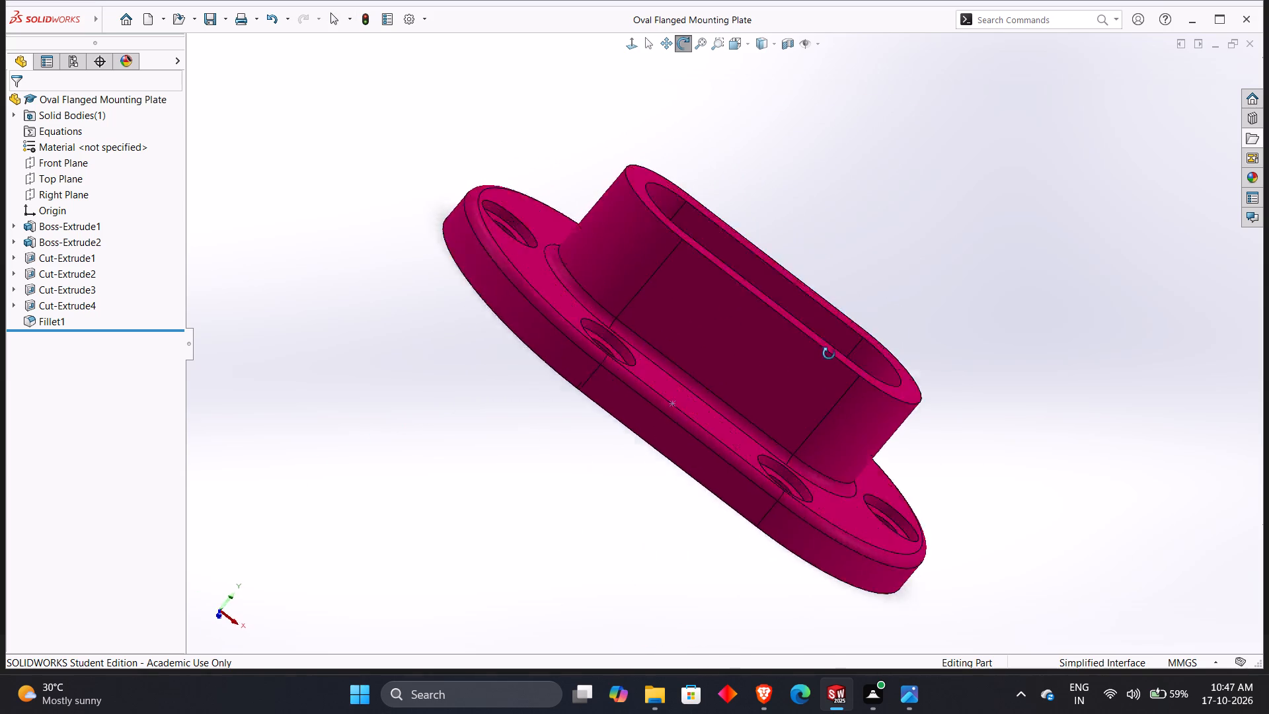
middle_drag(829, 354, 740, 524)
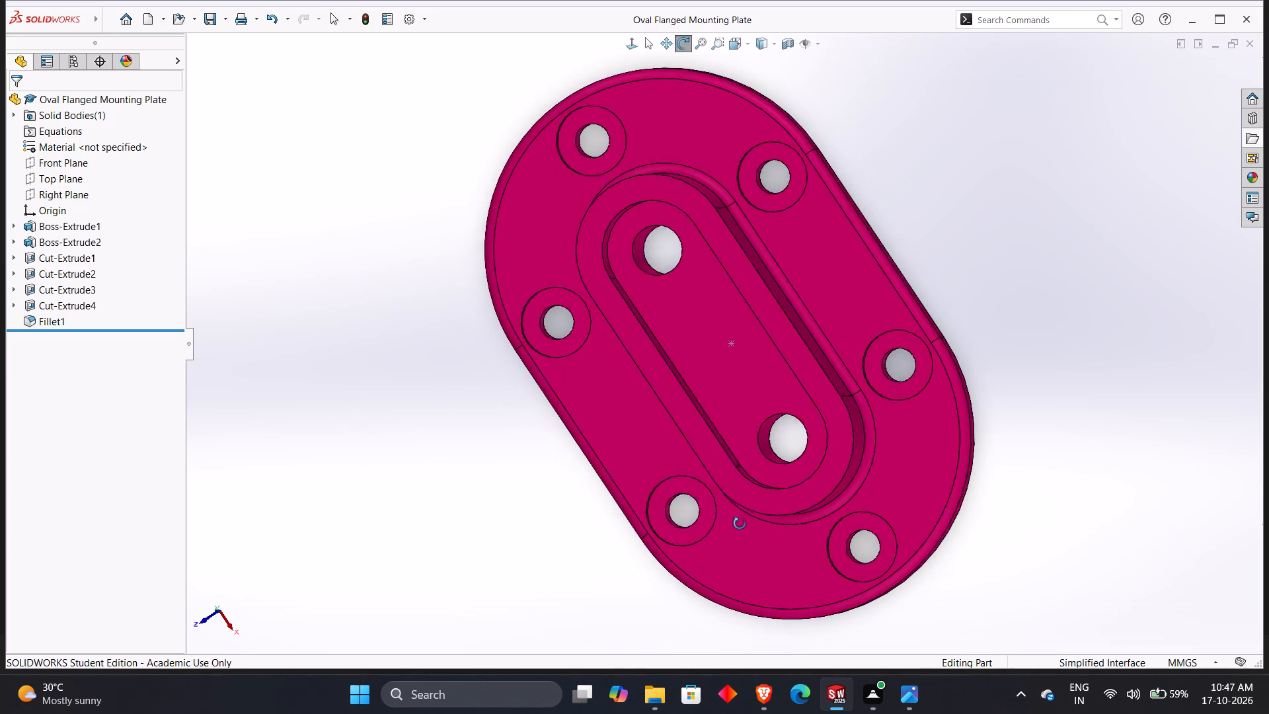
middle_drag(740, 524, 746, 518)
right_click(794, 441)
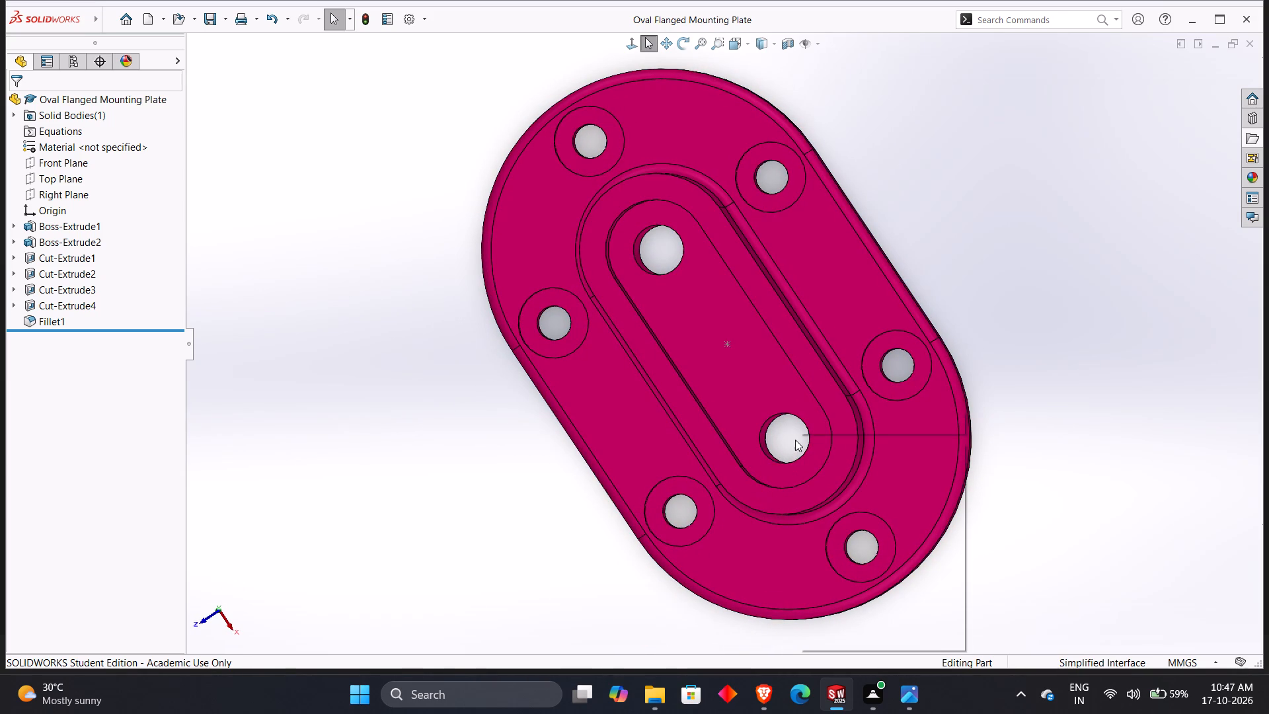
click(814, 421)
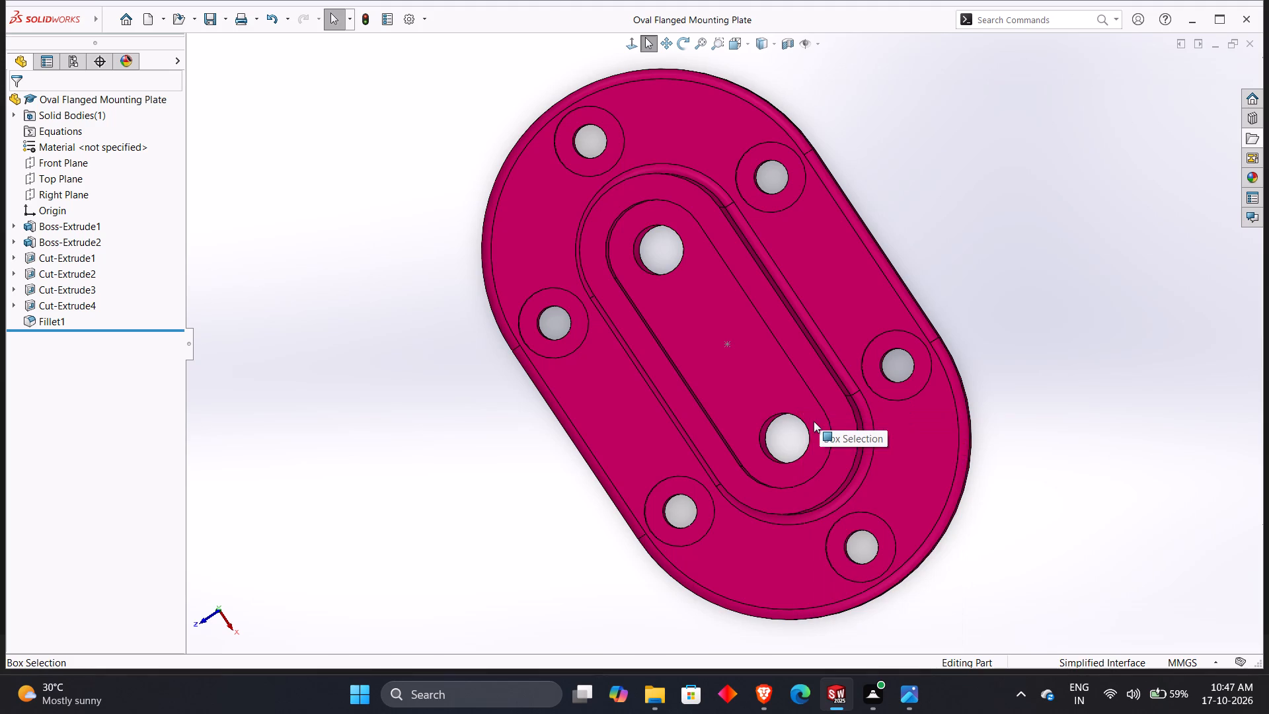
click(796, 429)
click(810, 415)
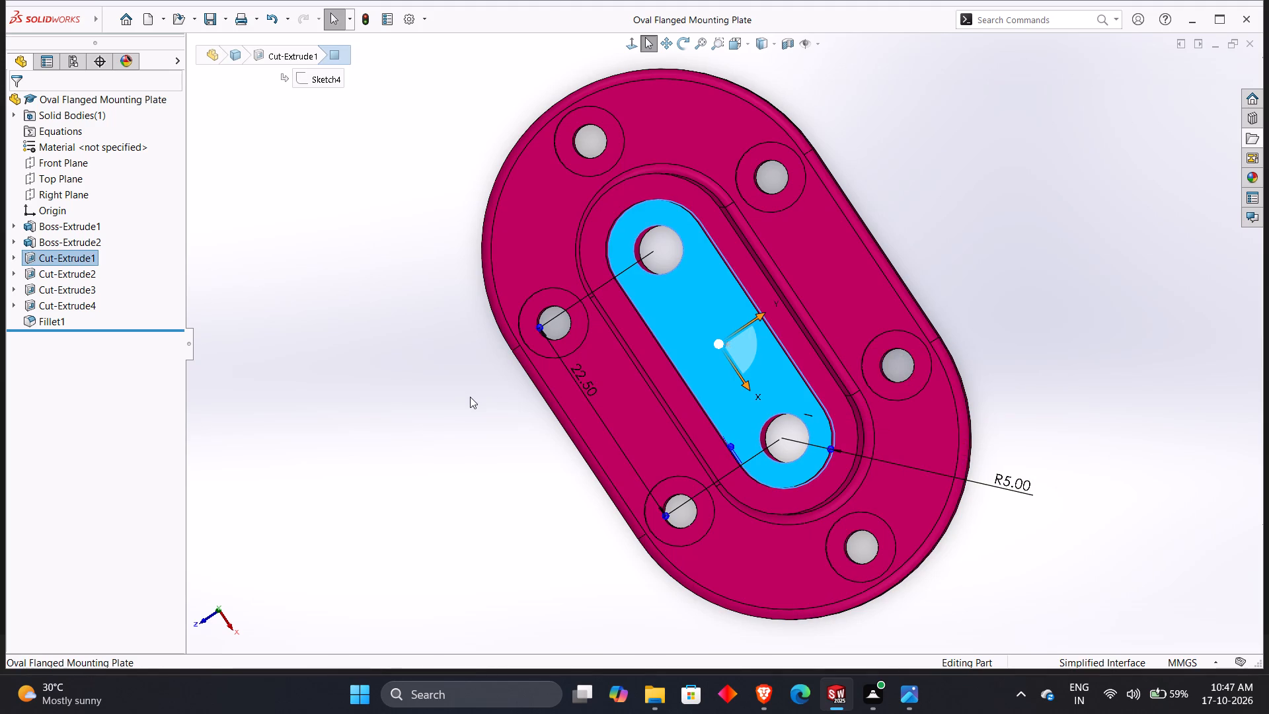
click(470, 397)
middle_drag(471, 399, 529, 363)
scroll(479, 397, up, 1)
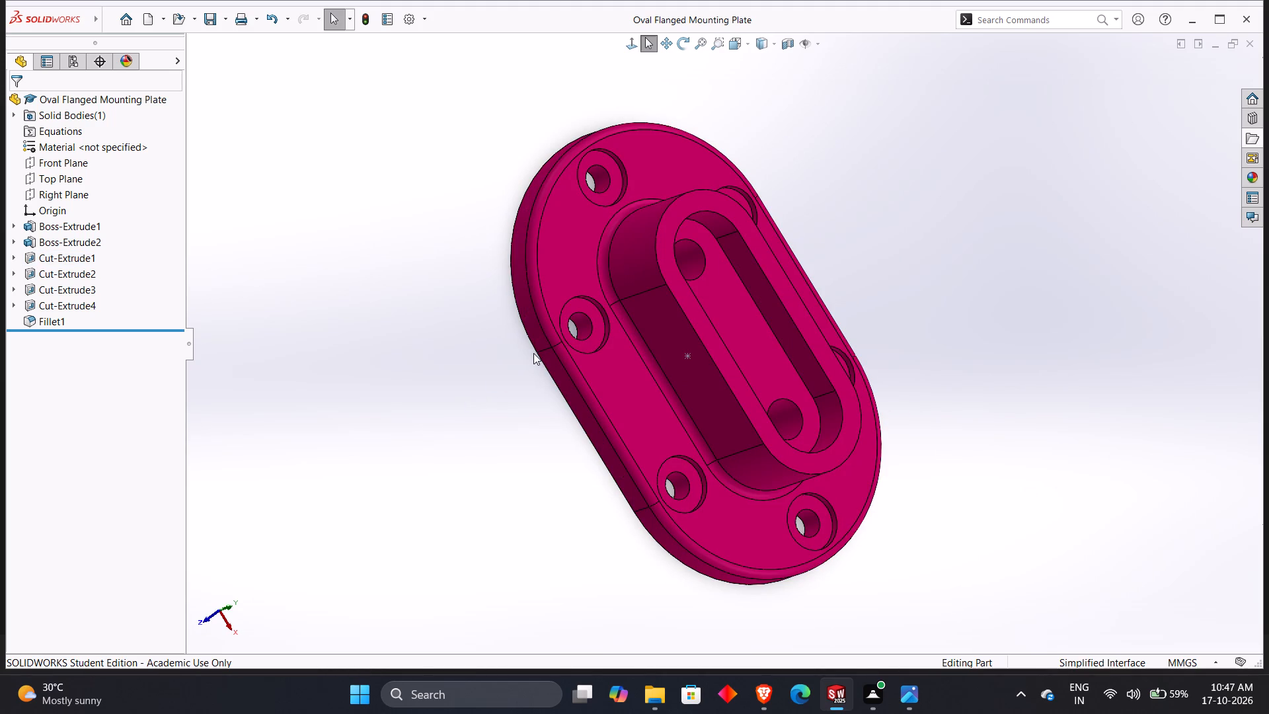
key(shift+m)
middle_drag(880, 367, 925, 342)
Set the part to the Top view using the View Orientation tool.
right_click(346, 170)
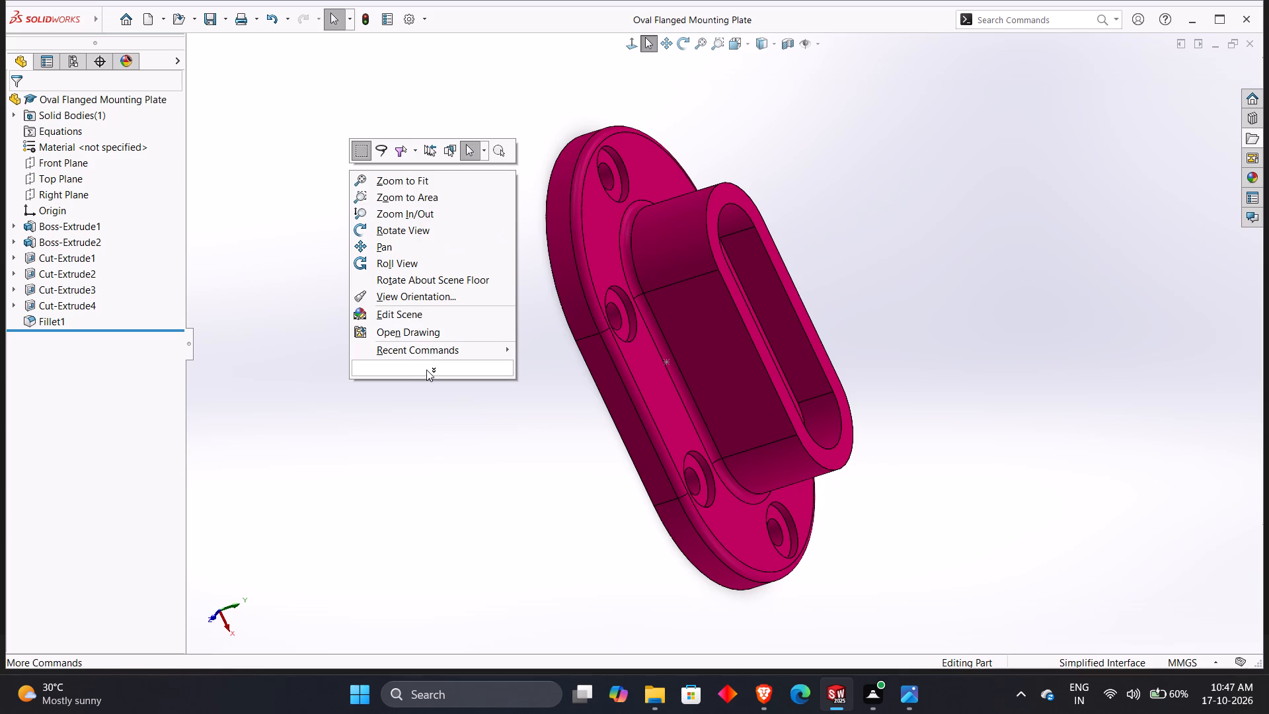
click(426, 370)
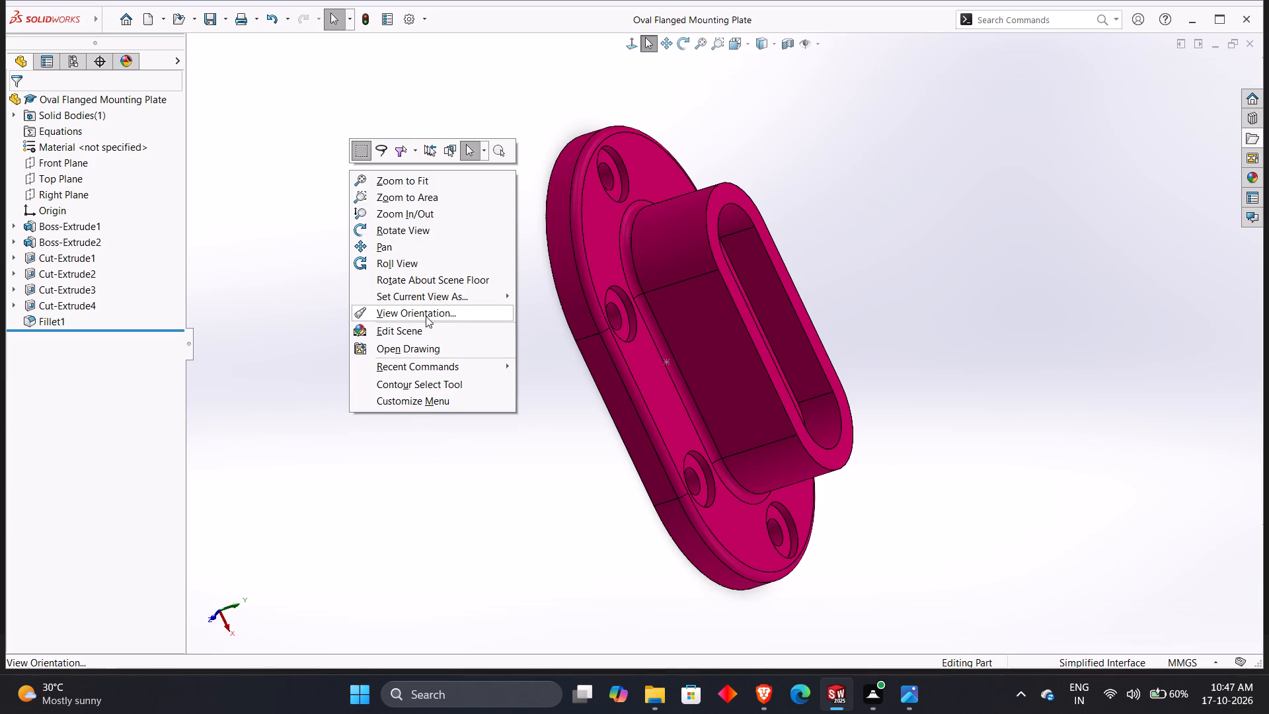
click(426, 316)
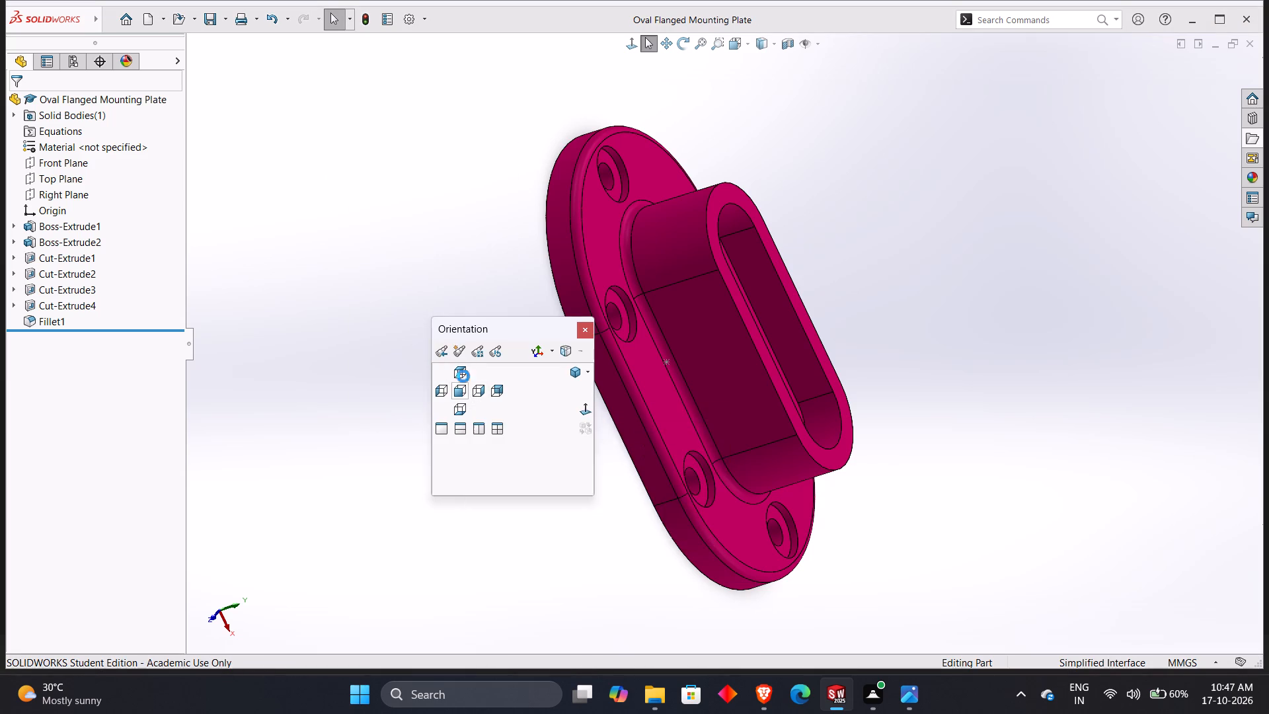
click(463, 366)
Examine the part in the top, bottom, left and right standard views, finishing in the Right view.
right_drag(357, 413, 357, 363)
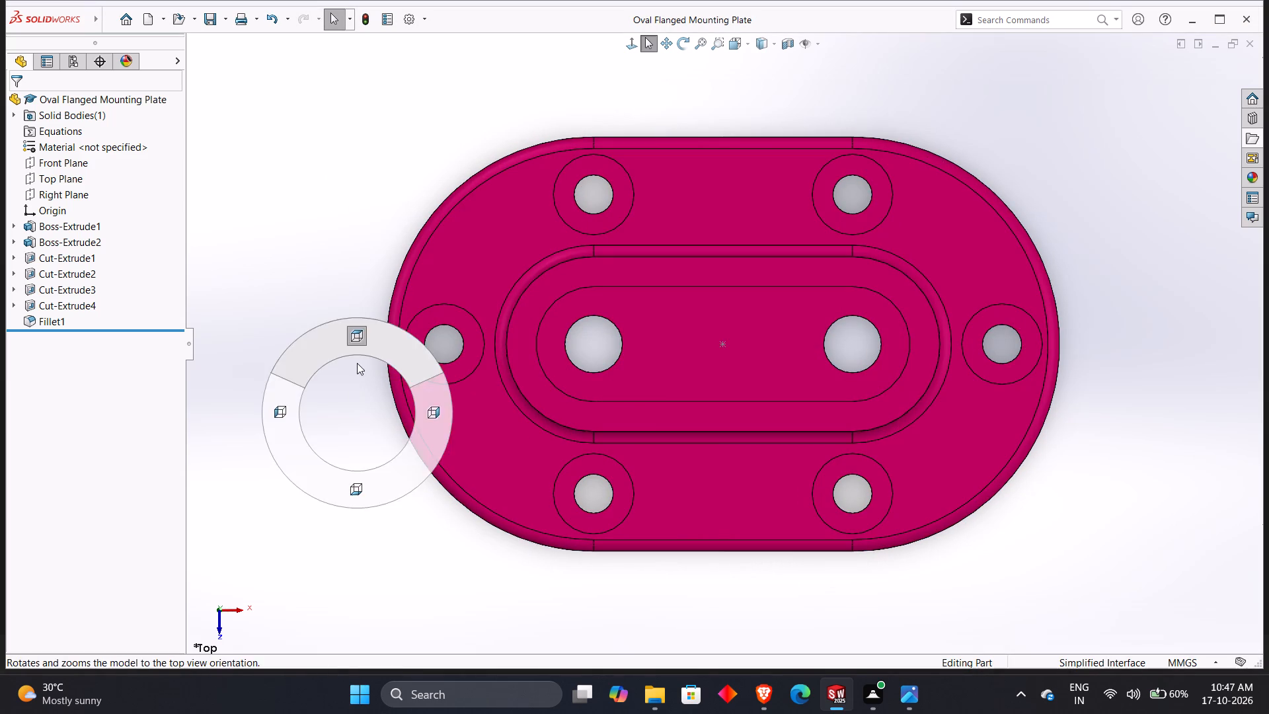
right_drag(357, 363, 354, 509)
right_drag(360, 420, 355, 474)
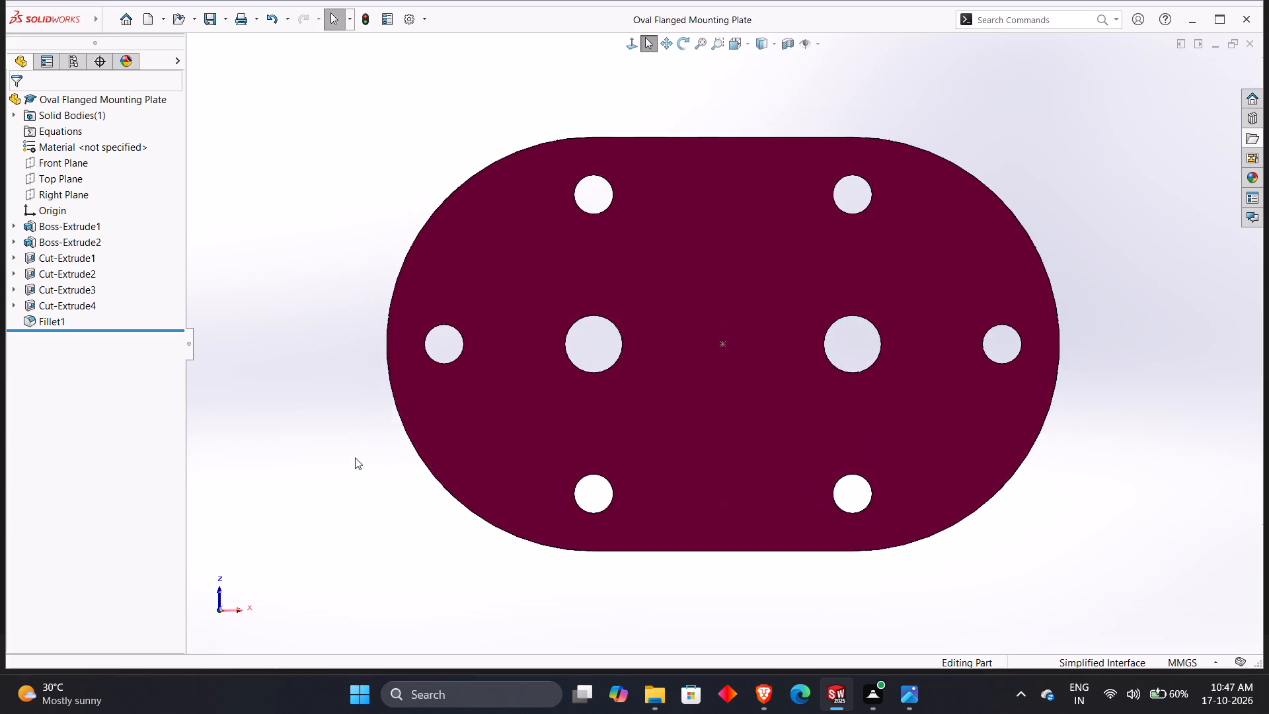
right_drag(355, 457, 600, 473)
right_drag(240, 430, 518, 419)
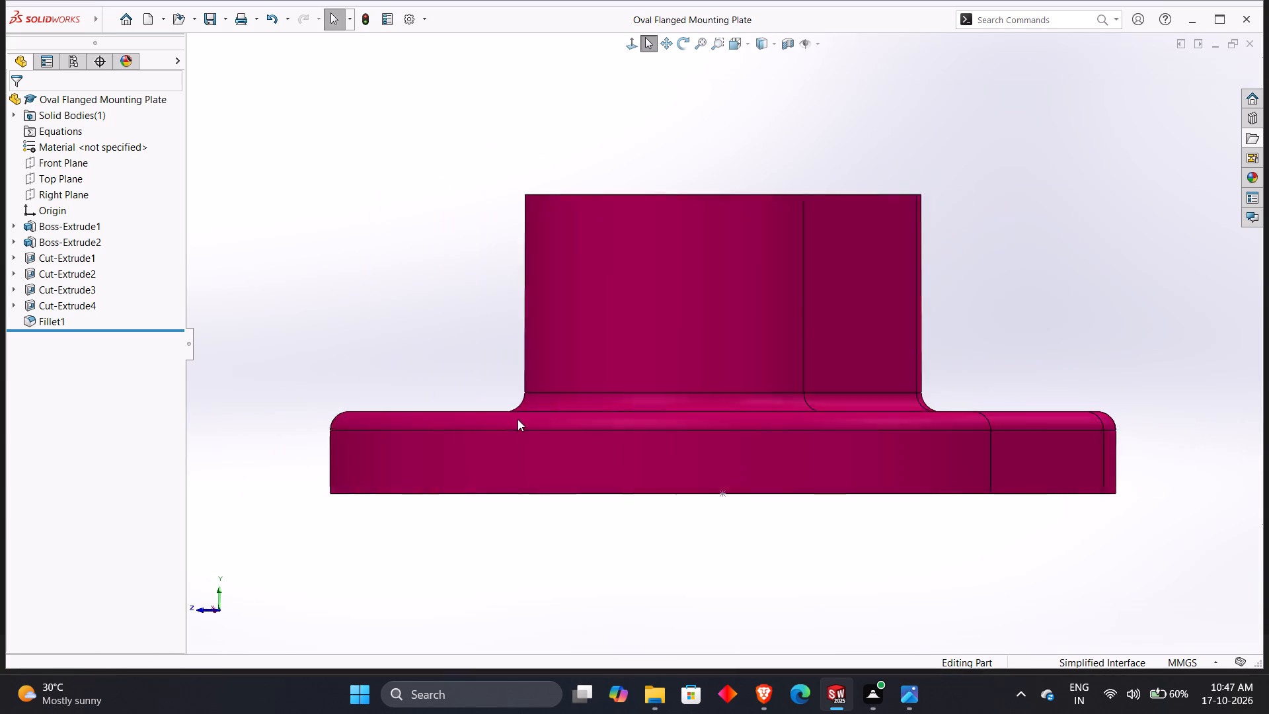
right_drag(518, 419, 350, 405)
right_drag(482, 366, 296, 381)
right_drag(343, 381, 387, 367)
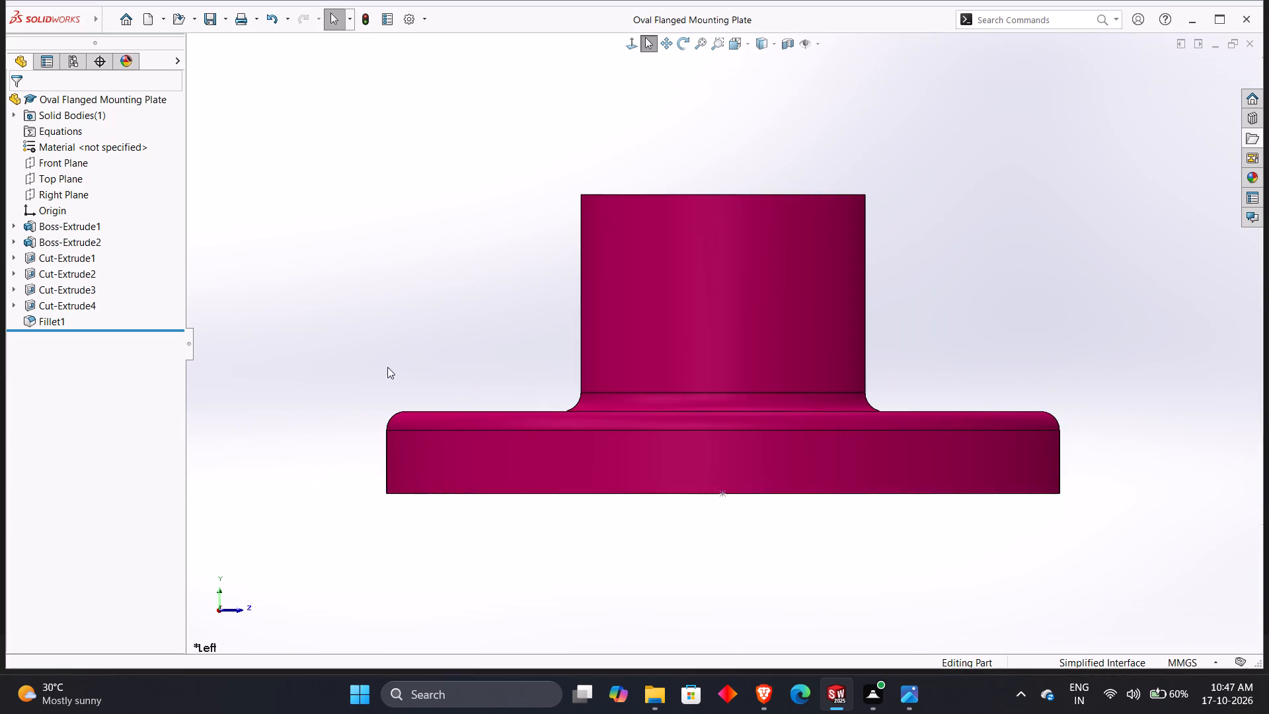
right_drag(387, 367, 381, 385)
right_drag(382, 376, 397, 420)
right_drag(410, 350, 399, 389)
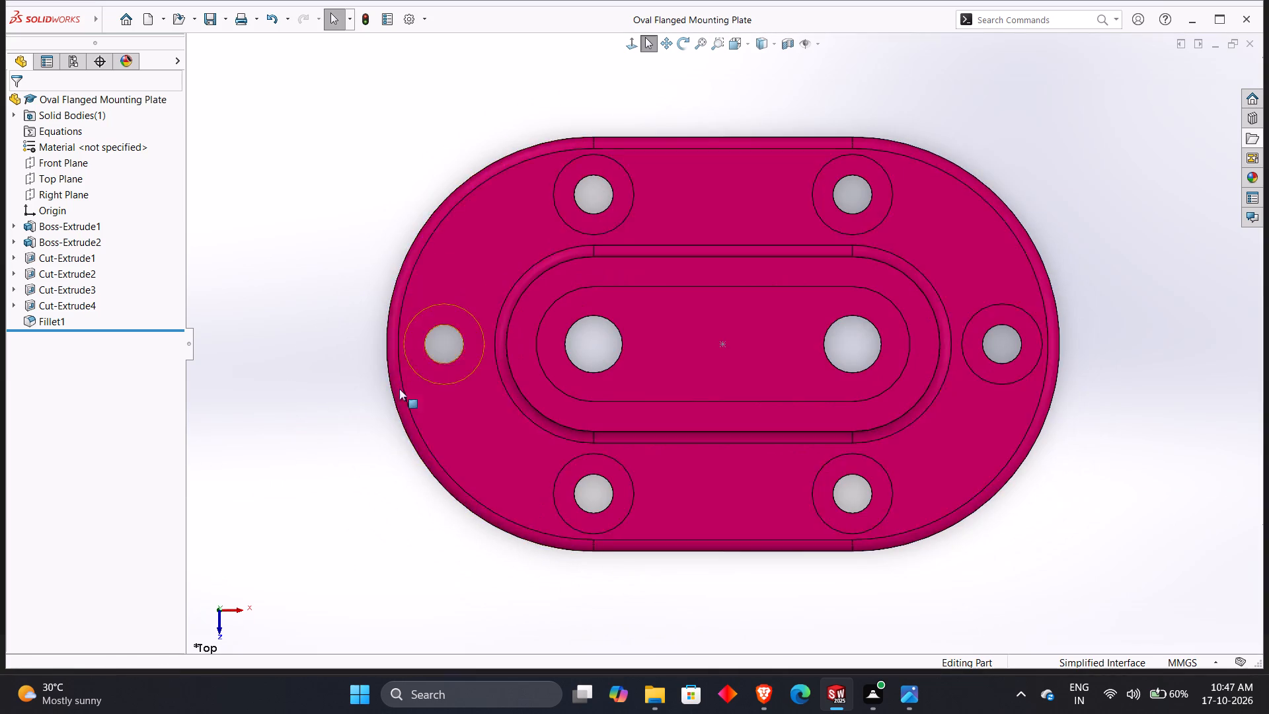
right_drag(399, 389, 399, 468)
right_drag(417, 407, 463, 250)
right_drag(426, 278, 535, 237)
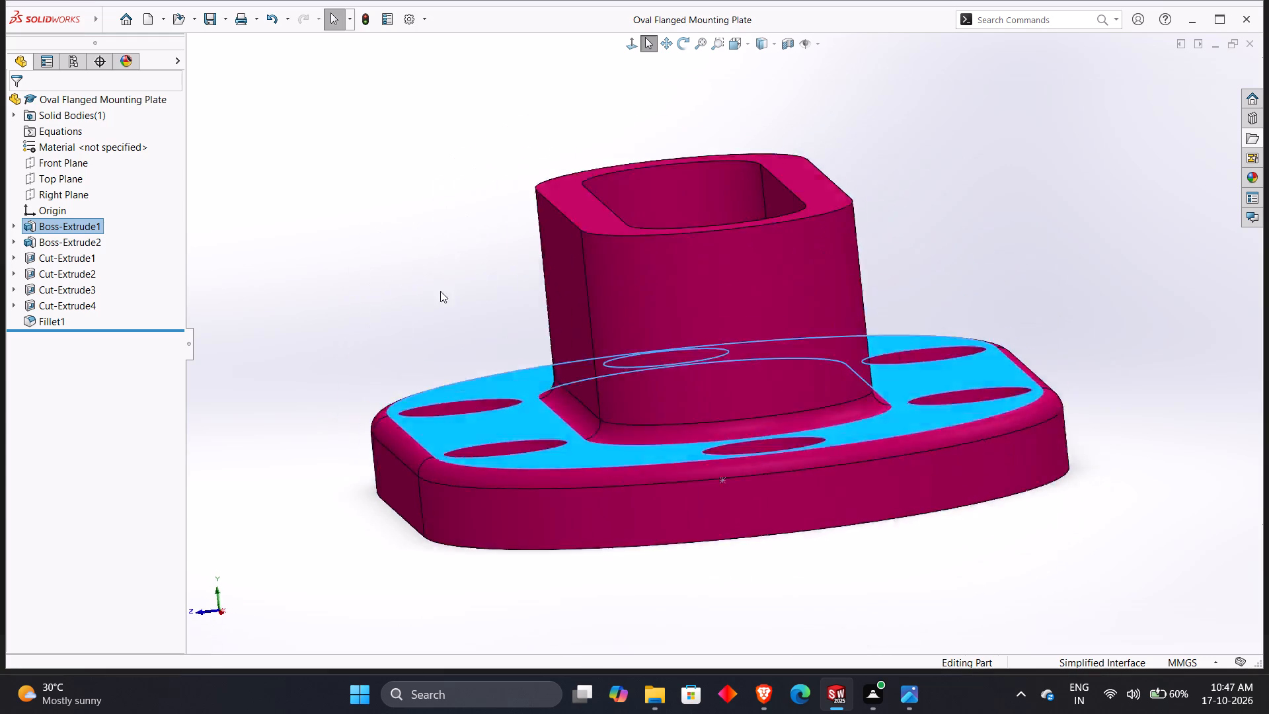
right_drag(372, 337, 441, 254)
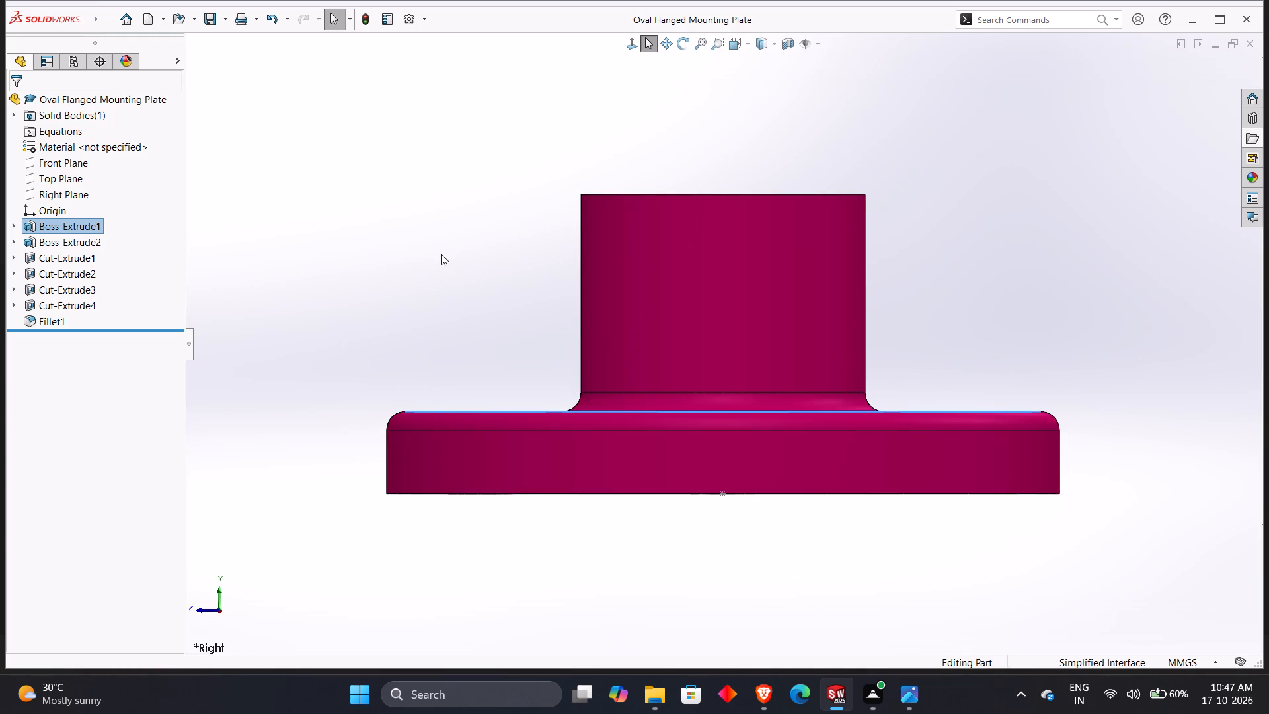
Box-select the whole part in the Right view and examine its highlighted edges in isometric before clearing the selection.
drag(440, 253, 407, 336)
drag(354, 124, 1067, 503)
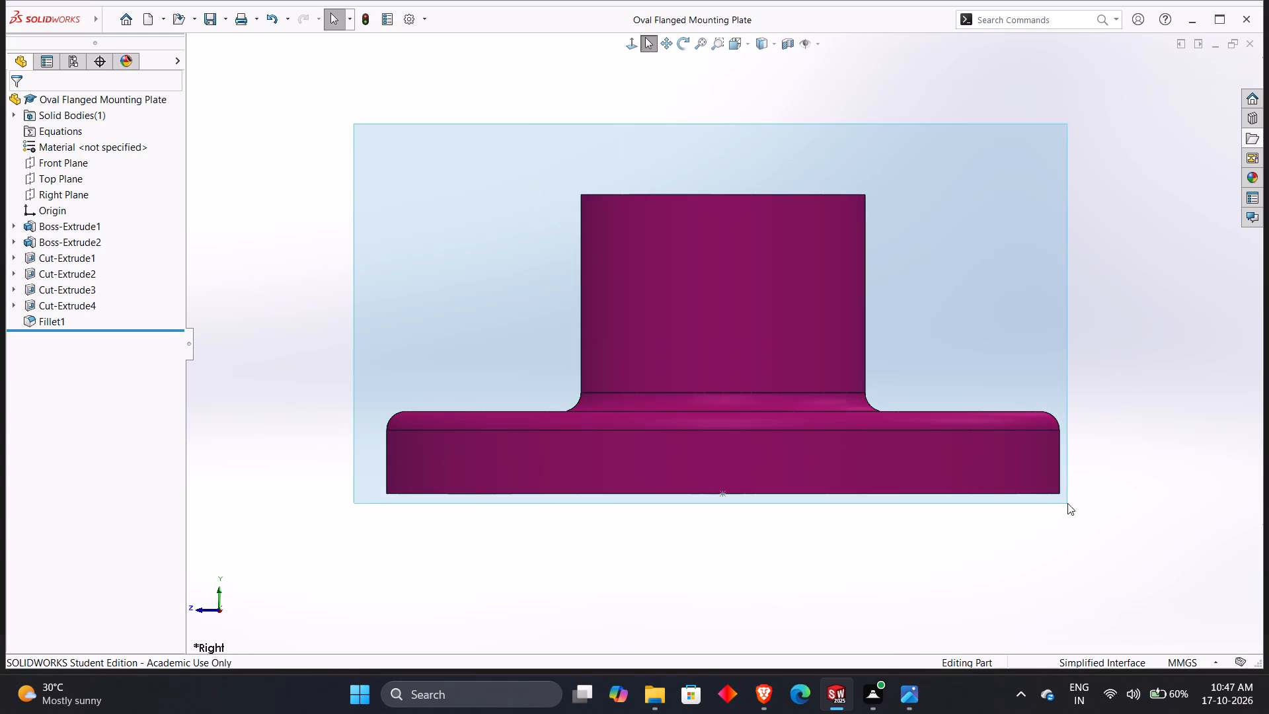
drag(1067, 503, 1138, 536)
middle_drag(958, 267, 934, 377)
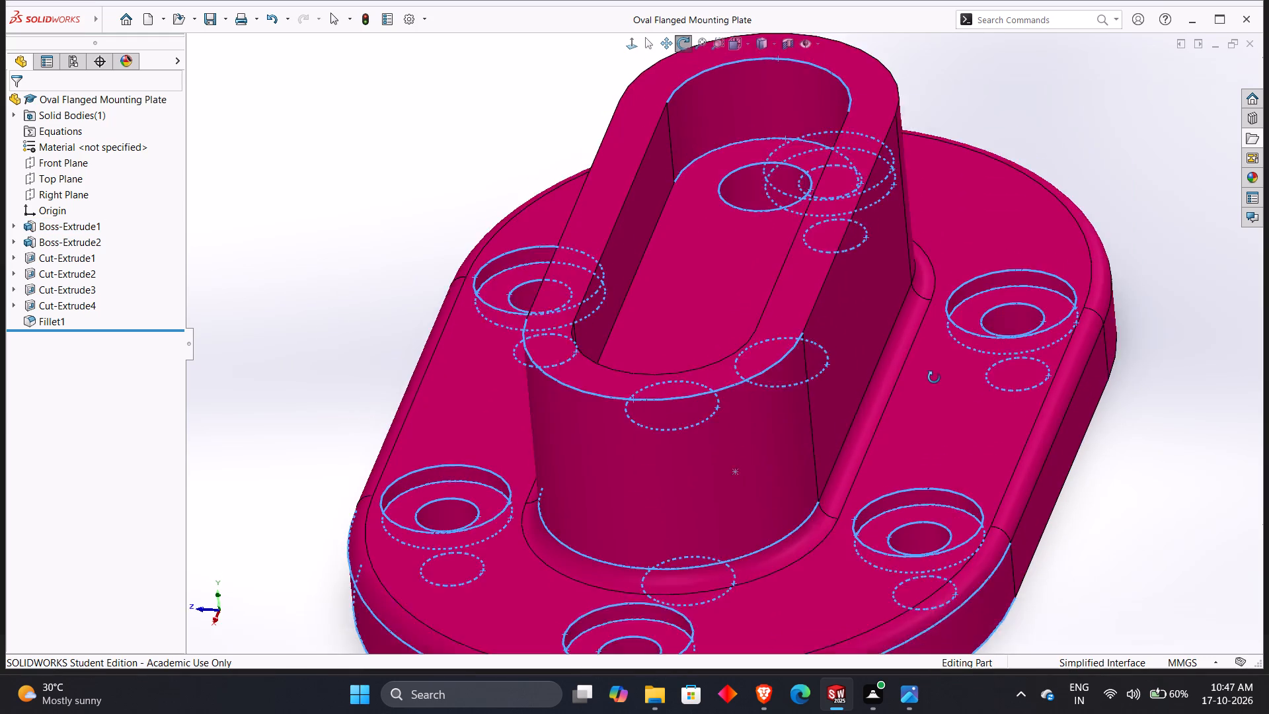
middle_drag(934, 377, 927, 393)
scroll(927, 391, up, 3)
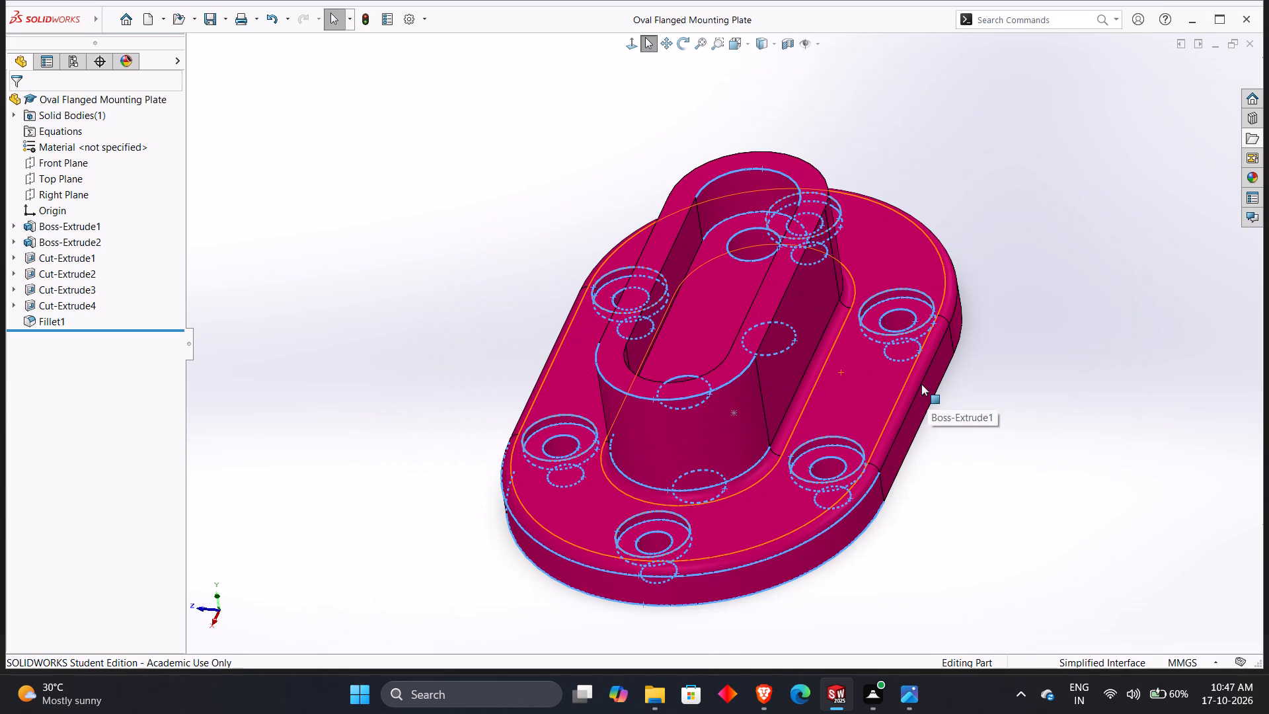
key(ctrl+7)
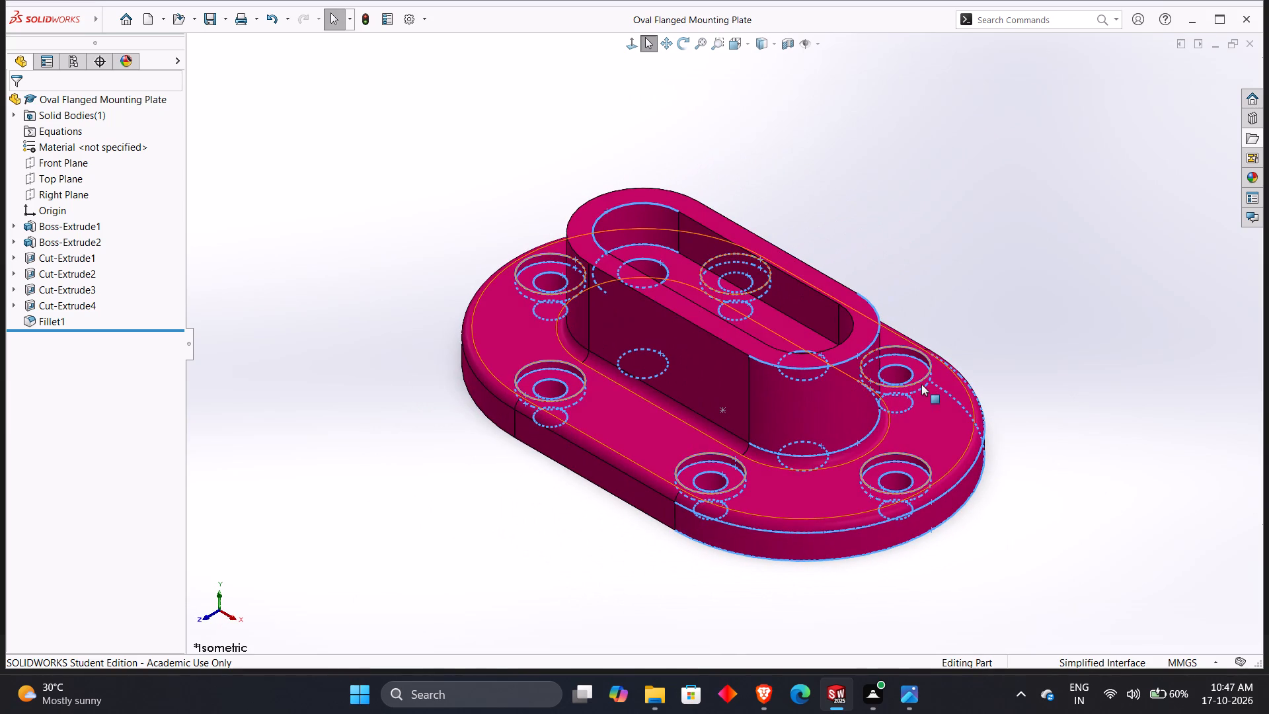
click(927, 202)
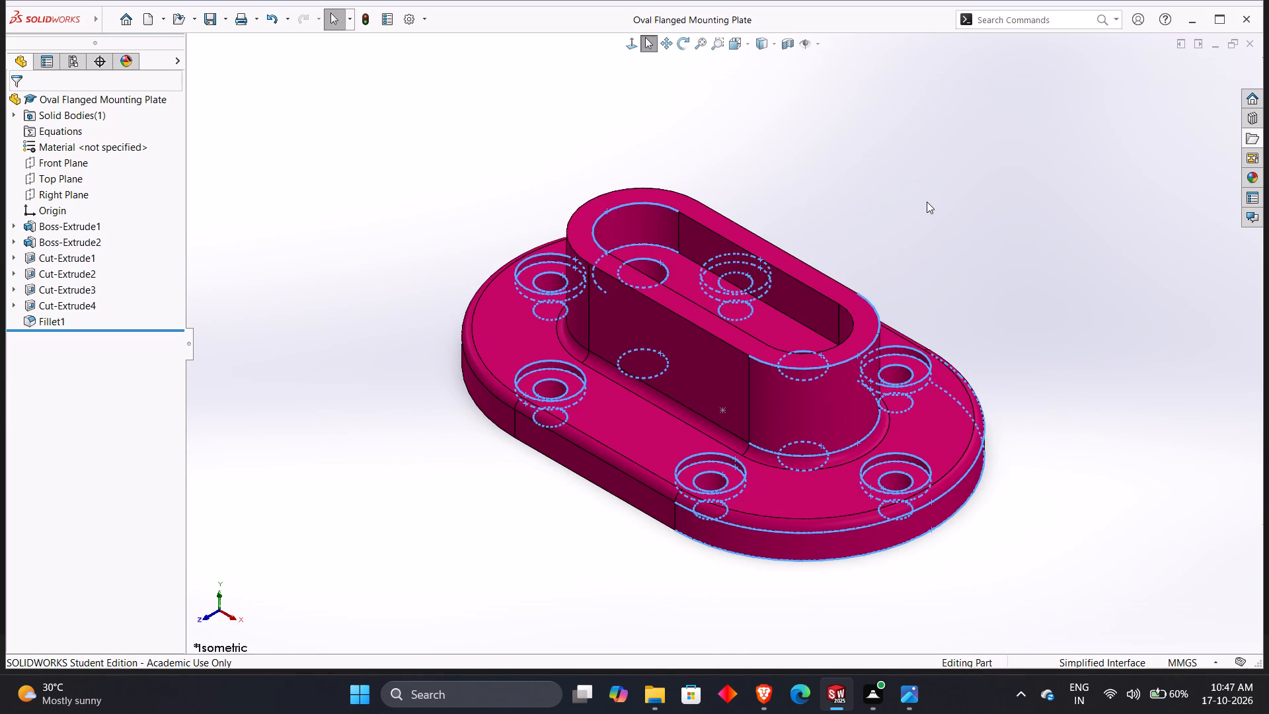
right_click(927, 202)
click(991, 127)
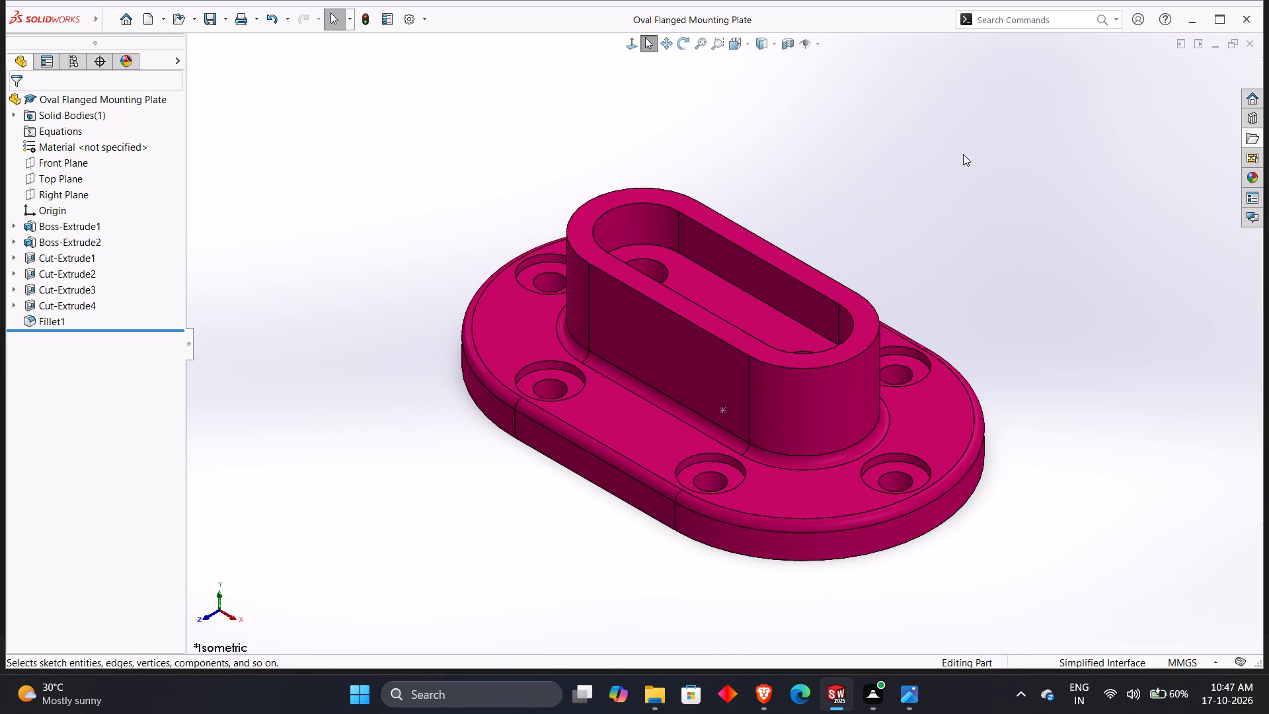
Inspect the flat side face of the raised boss using Magnified Selection.
right_click(943, 169)
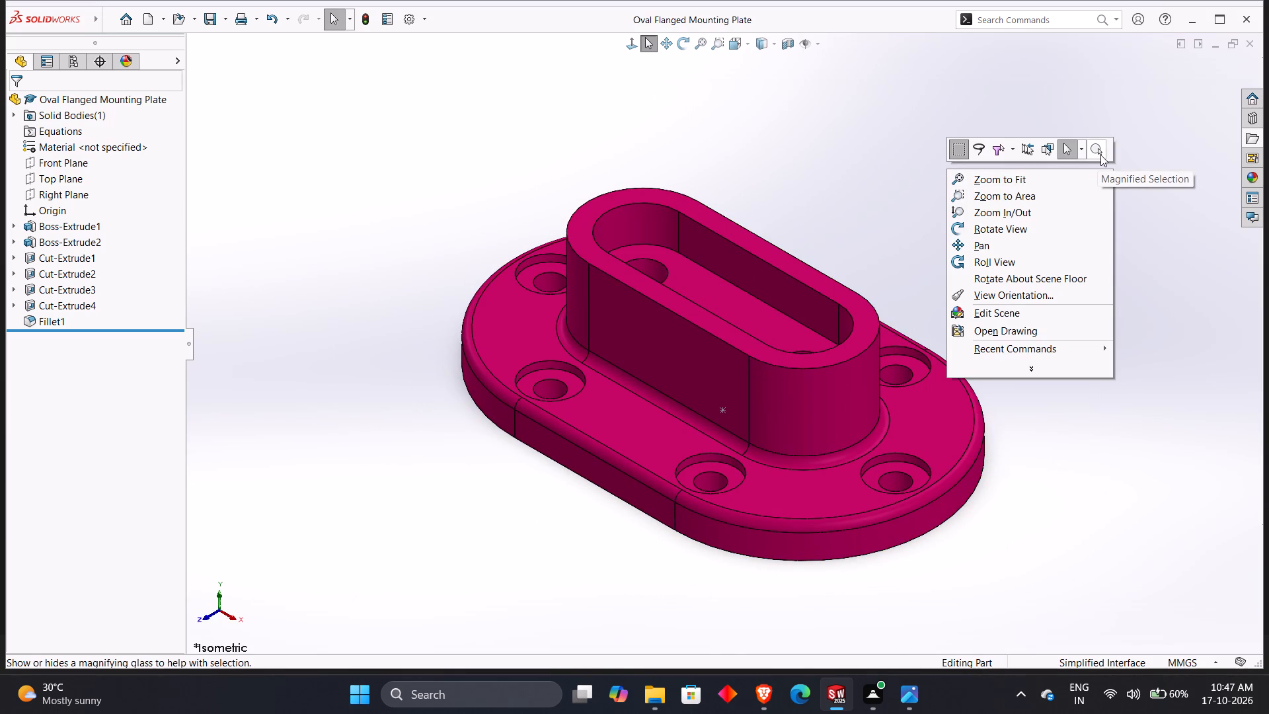
click(1100, 155)
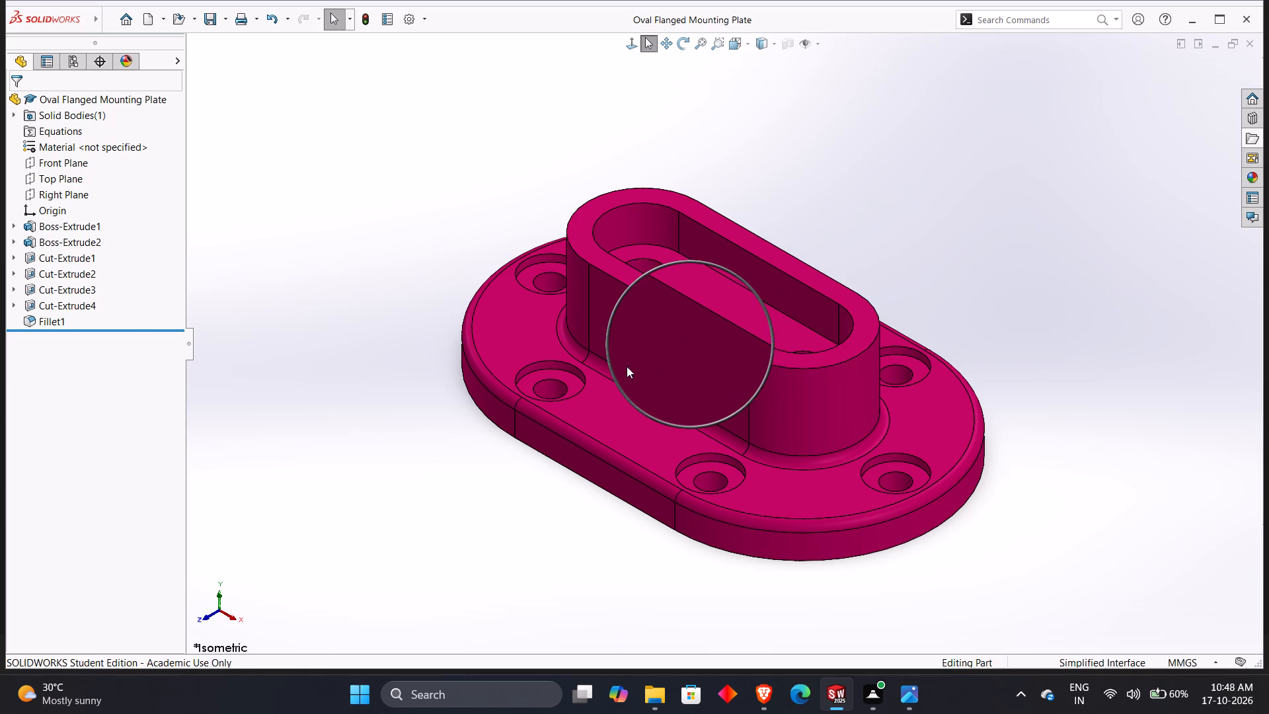
click(714, 361)
scroll(718, 358, up, 1)
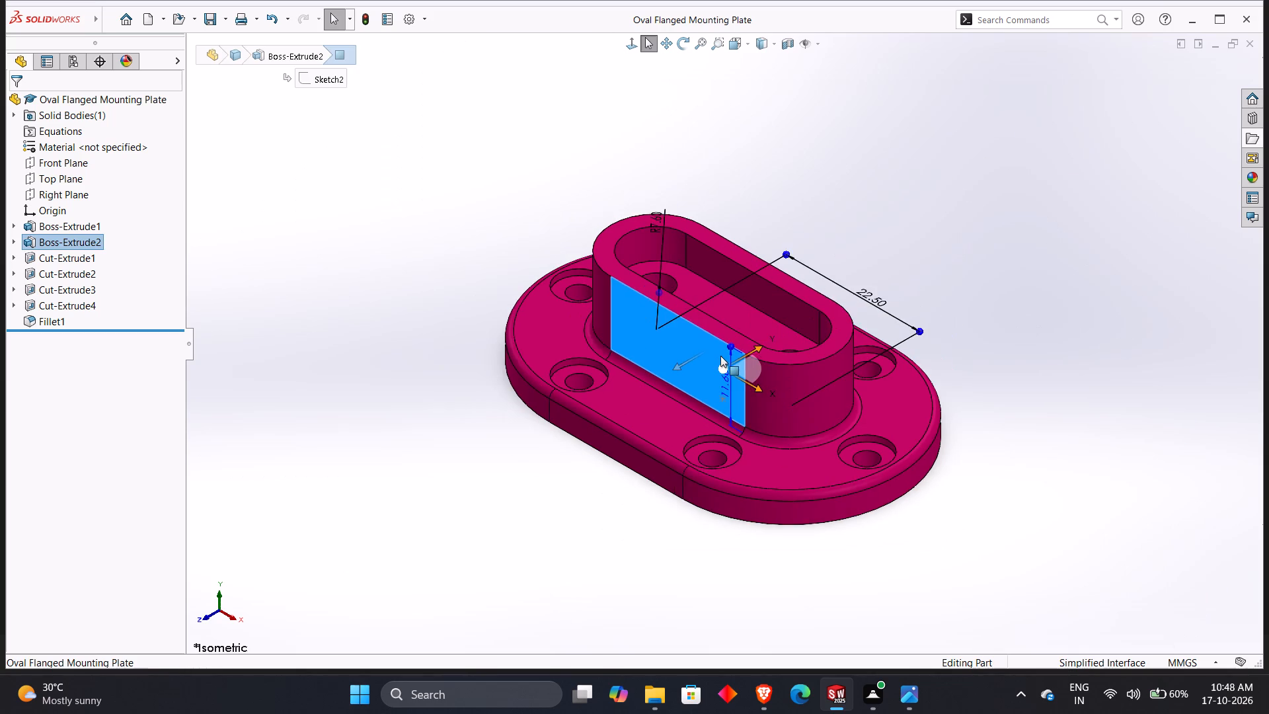
scroll(721, 355, up, 1)
scroll(721, 355, down, 5)
click(1065, 153)
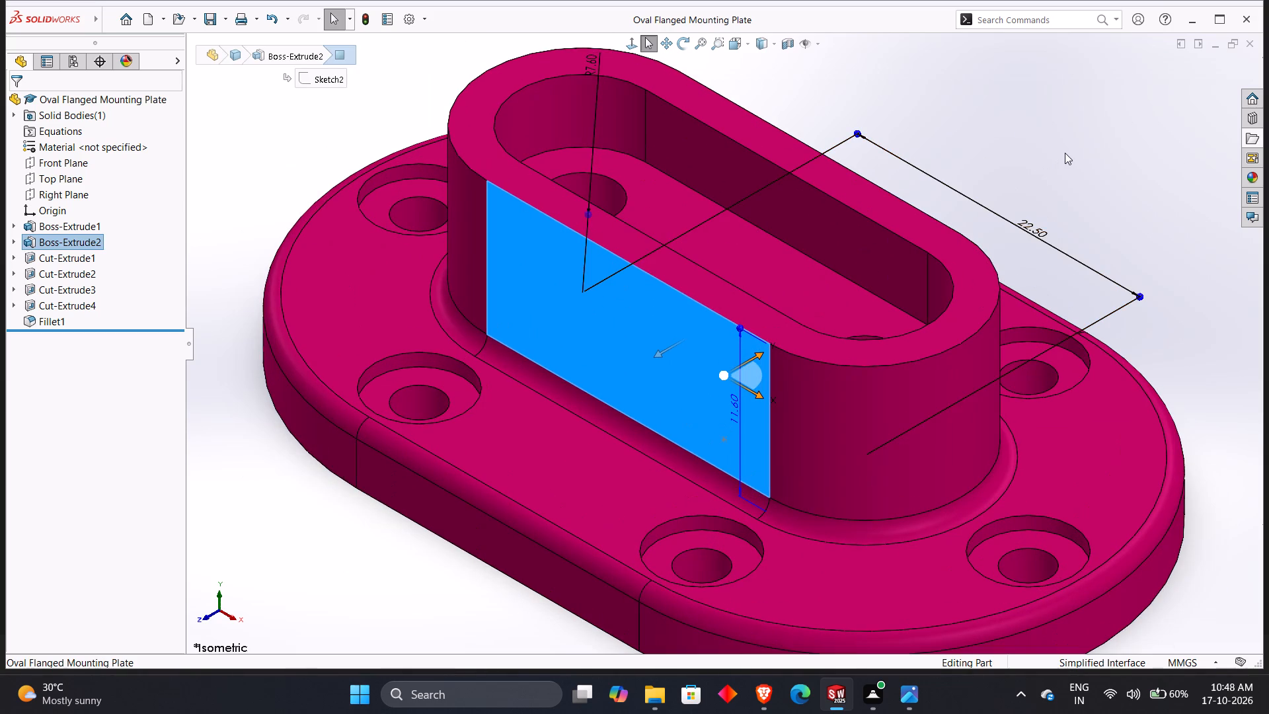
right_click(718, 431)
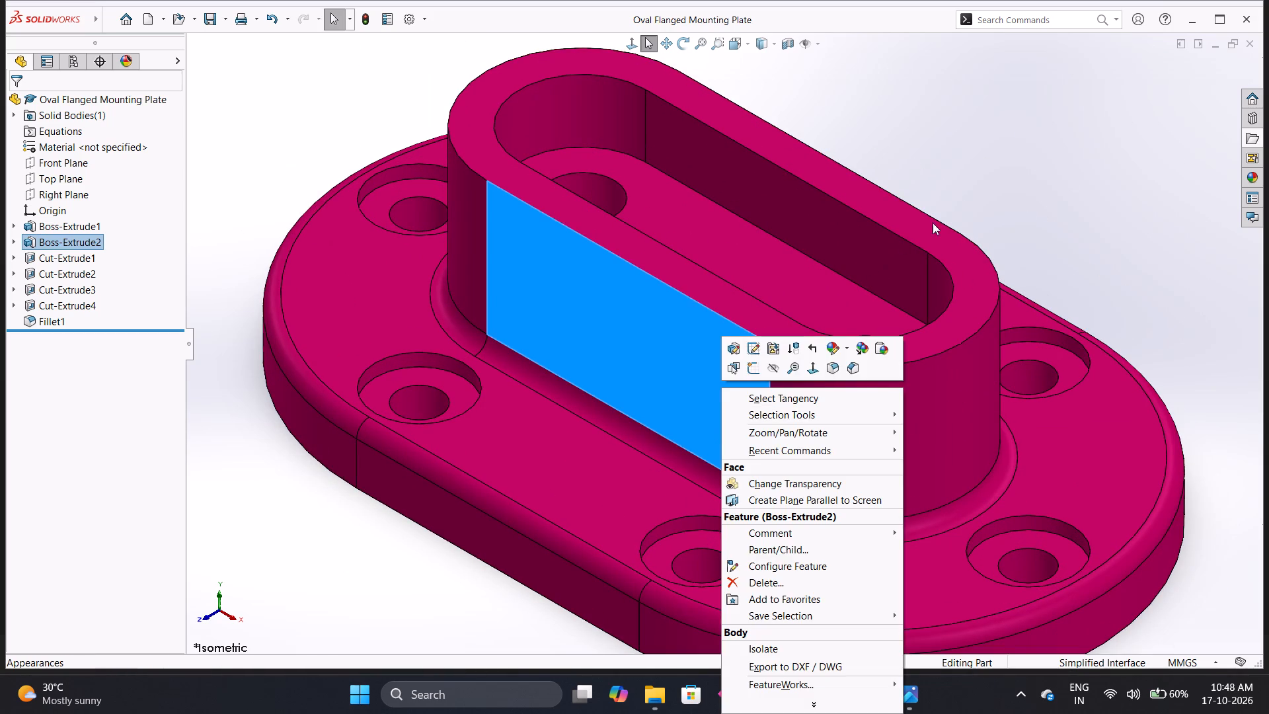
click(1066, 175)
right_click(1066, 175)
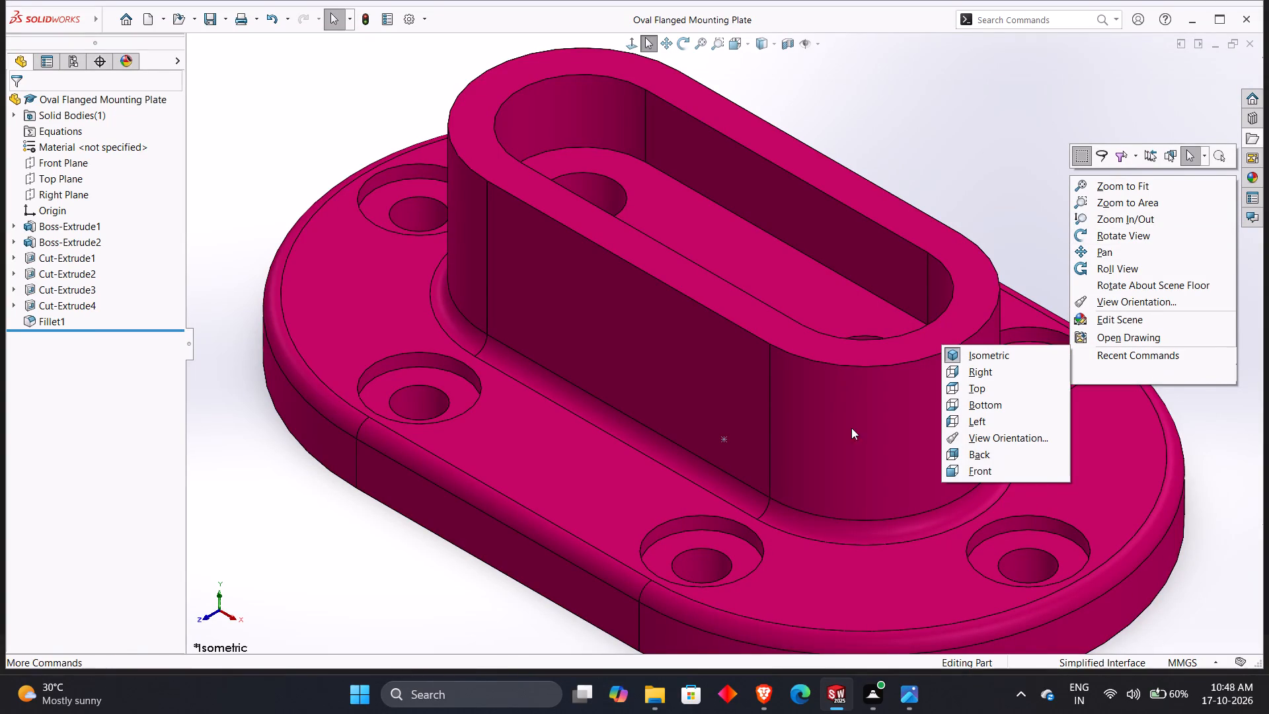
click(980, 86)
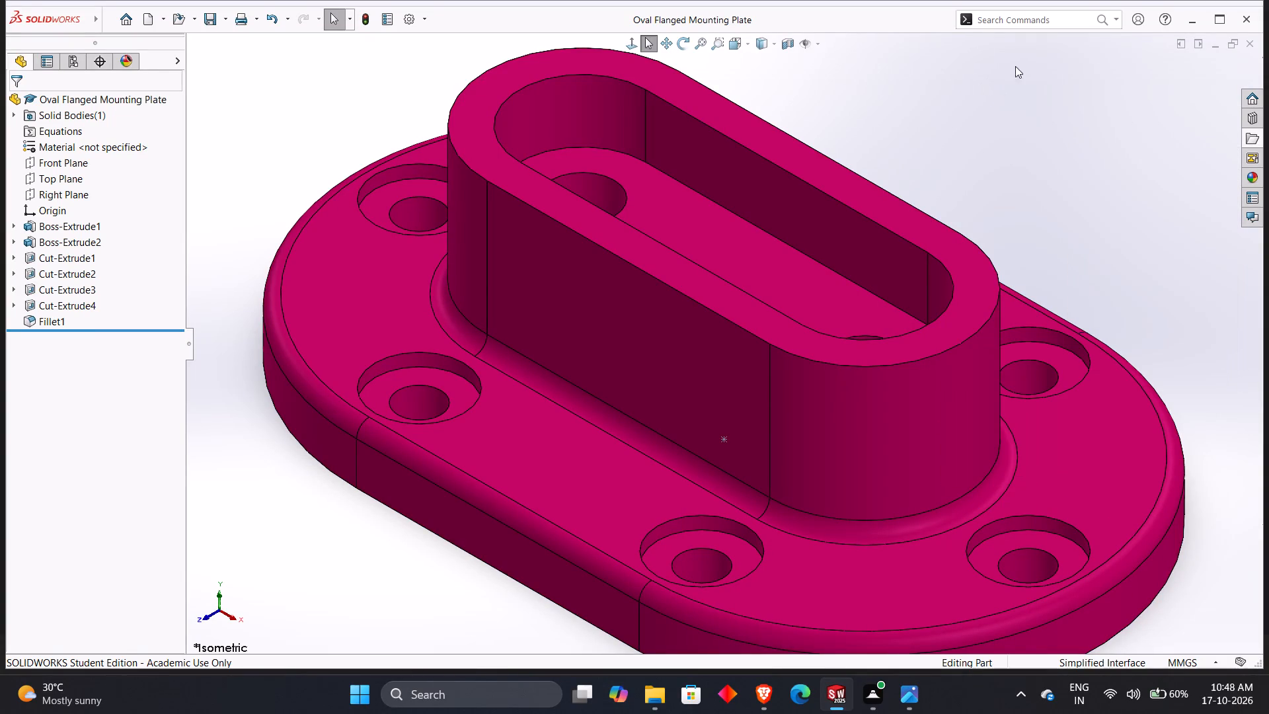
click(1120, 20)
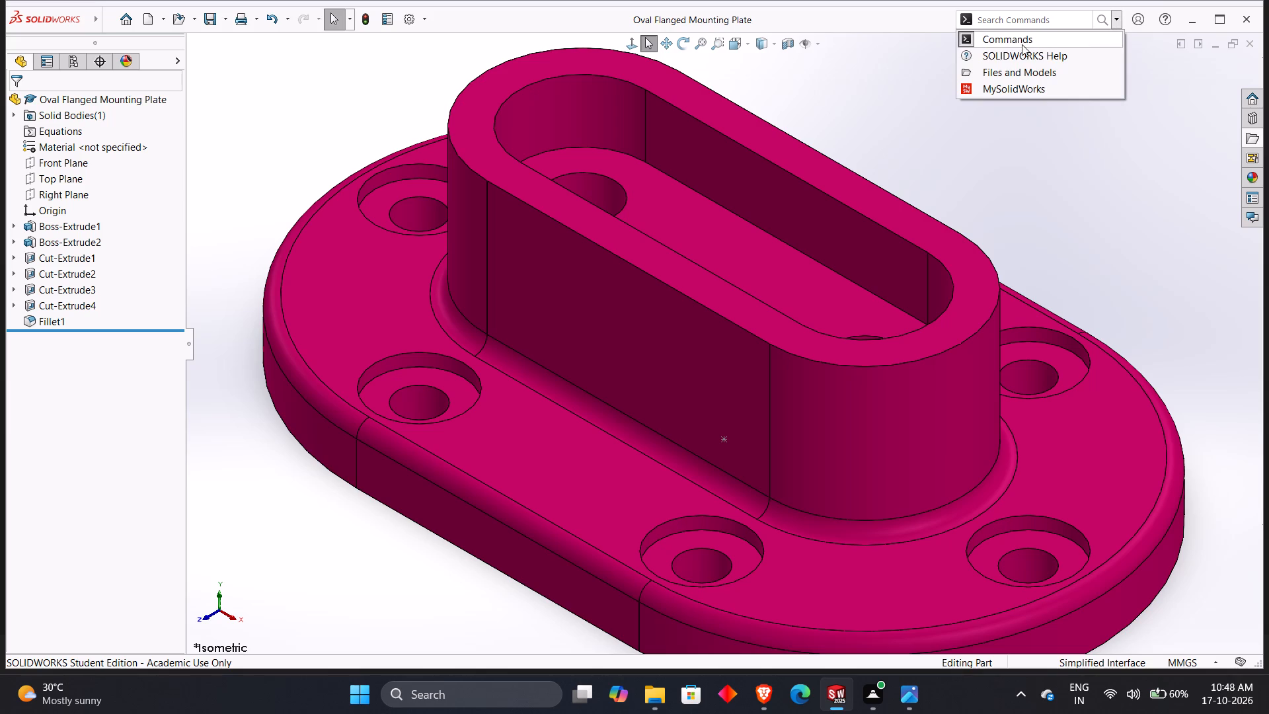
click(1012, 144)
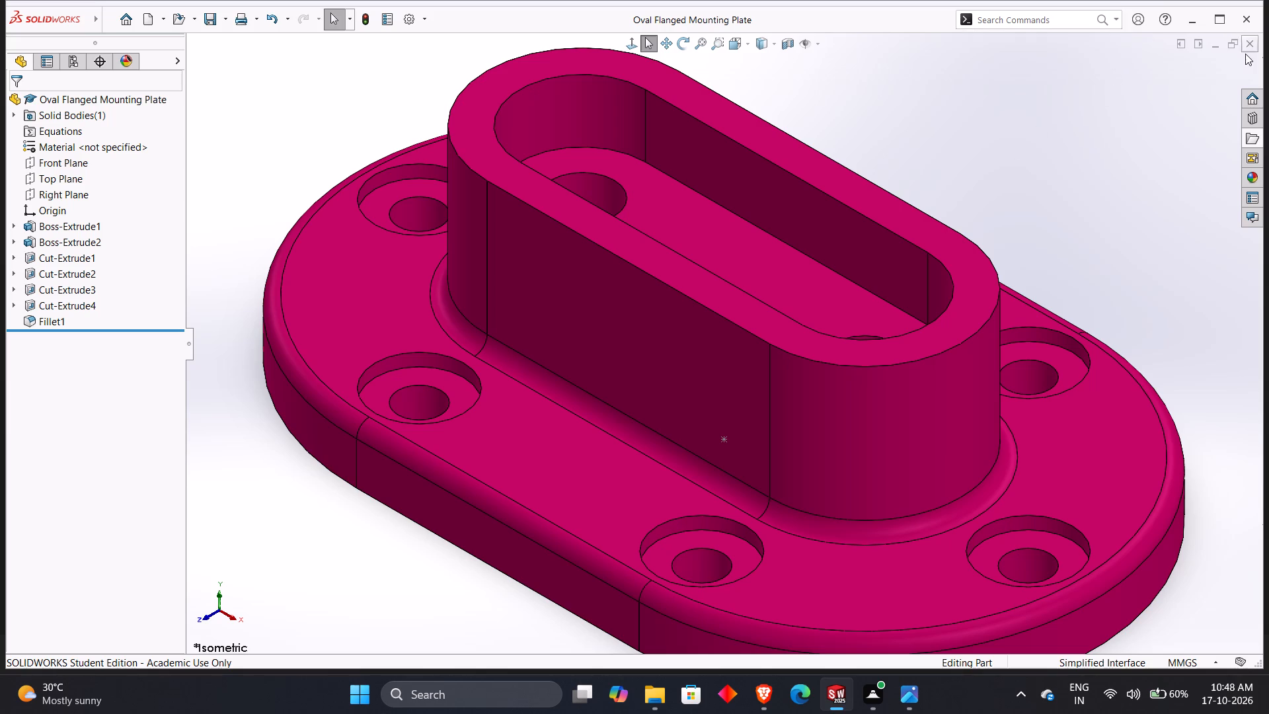
Browse the SOLIDWORKS Resources and the Design Library's Toolbox, SOLIDWORKS Content and 3D Components entries.
click(1250, 100)
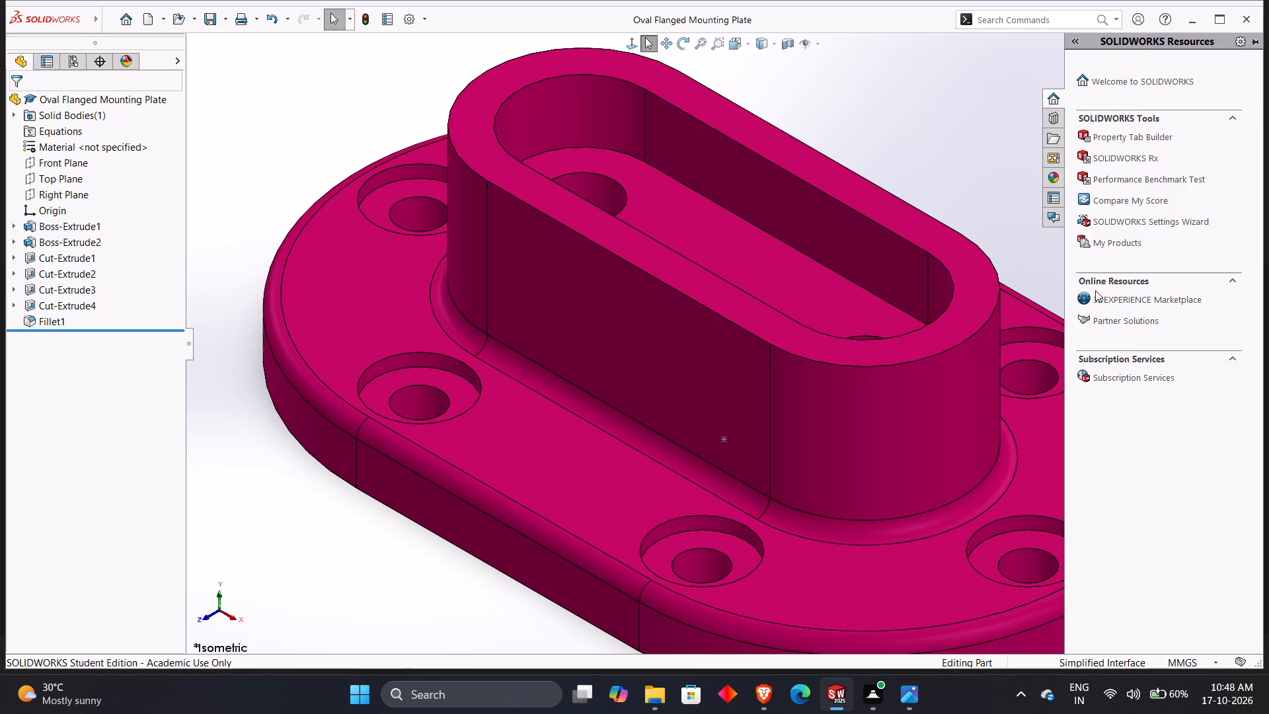
click(1056, 118)
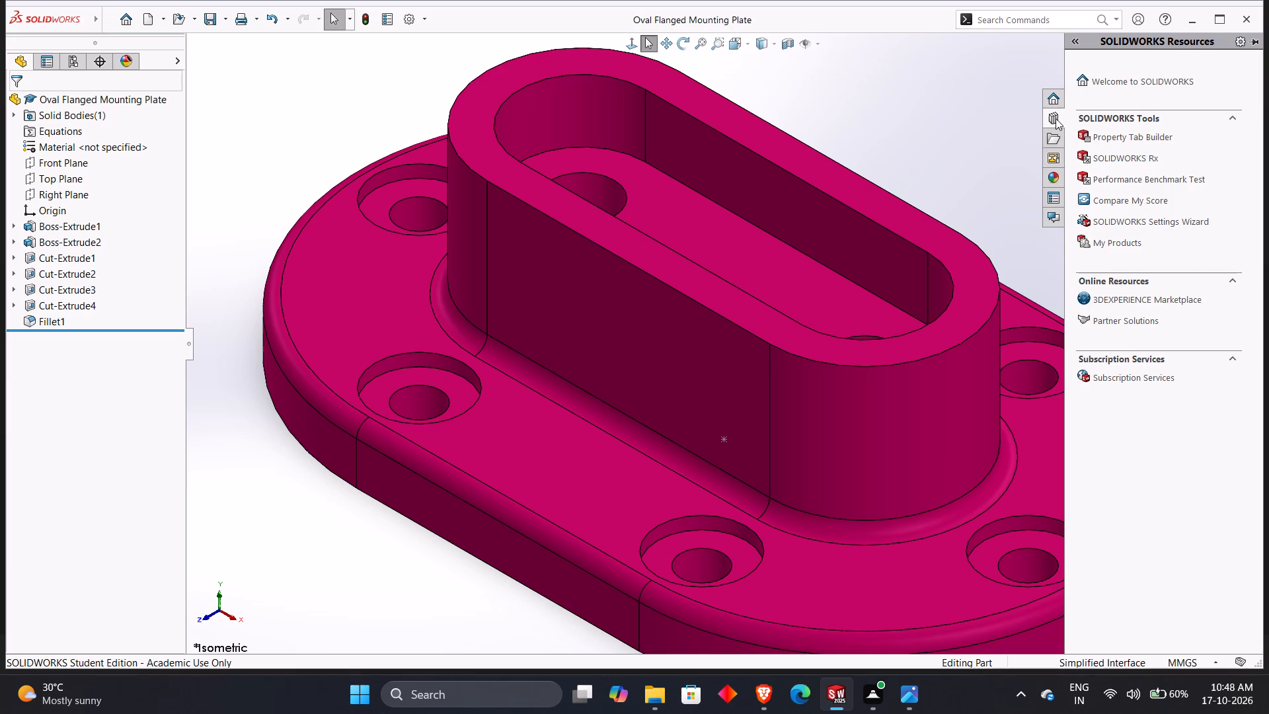
click(1102, 122)
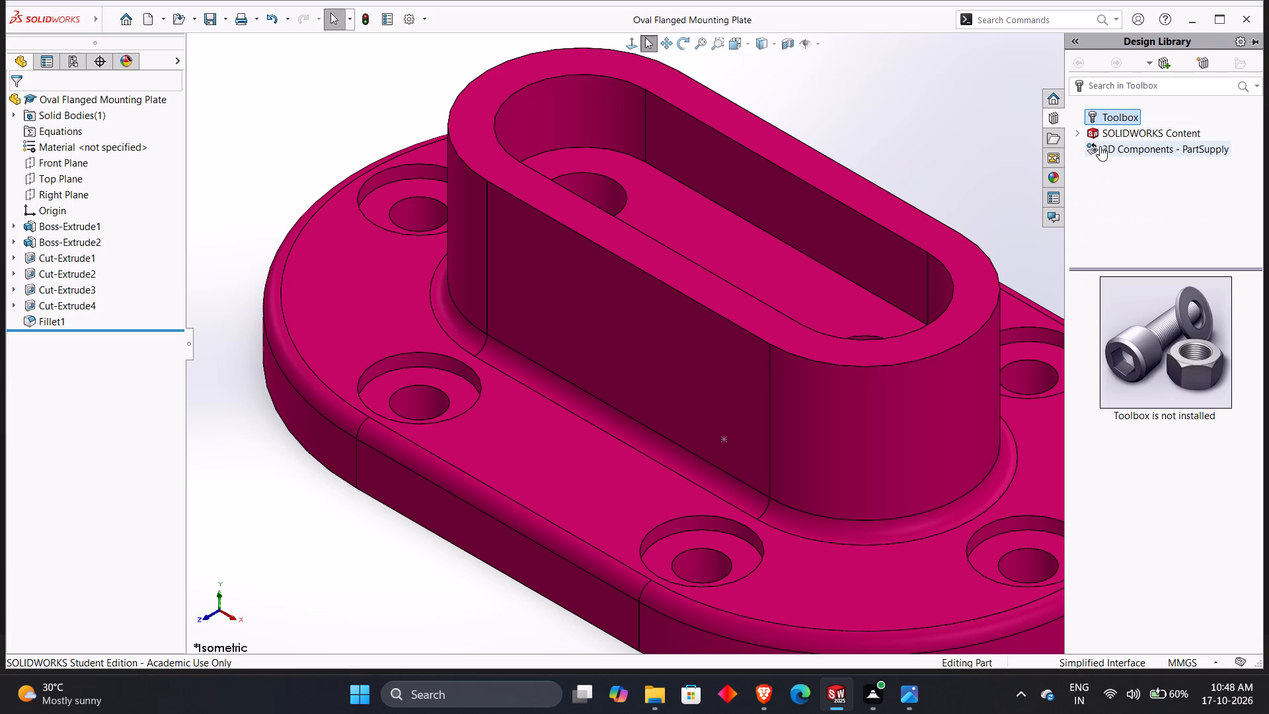
click(1104, 136)
click(1083, 134)
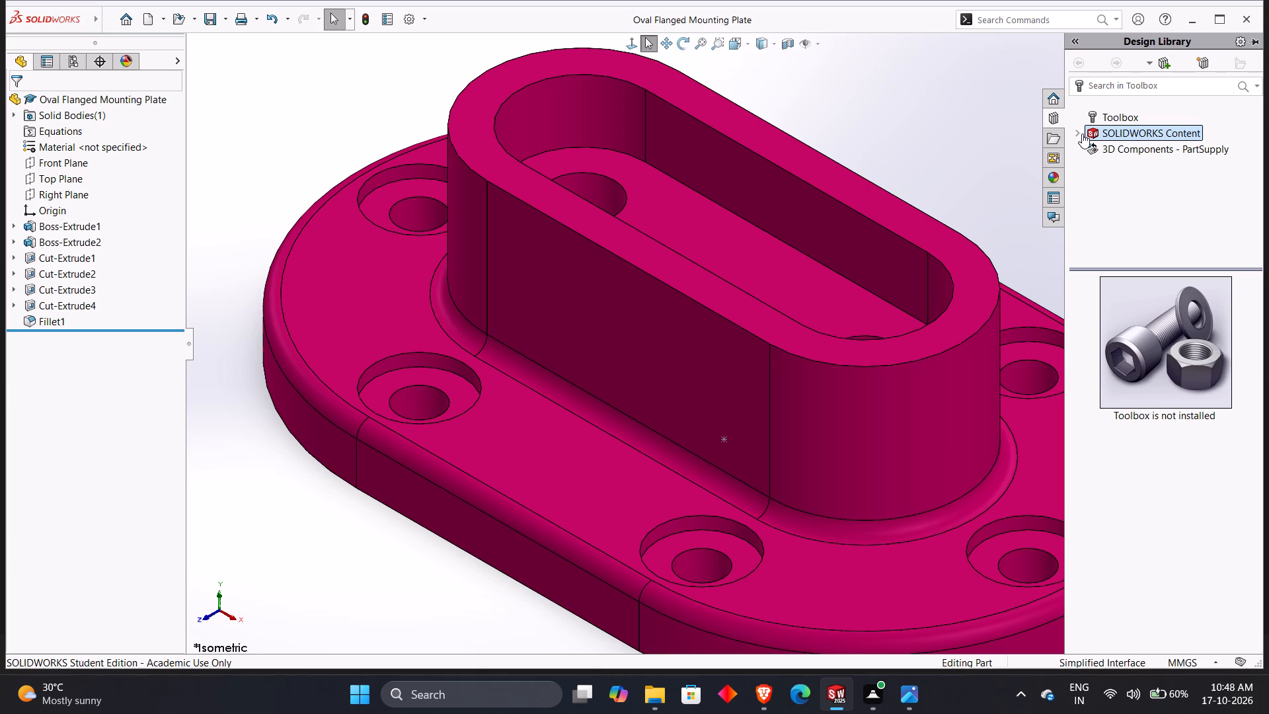
double_click(1077, 131)
click(1094, 146)
click(1118, 155)
double_click(1103, 114)
click(1002, 136)
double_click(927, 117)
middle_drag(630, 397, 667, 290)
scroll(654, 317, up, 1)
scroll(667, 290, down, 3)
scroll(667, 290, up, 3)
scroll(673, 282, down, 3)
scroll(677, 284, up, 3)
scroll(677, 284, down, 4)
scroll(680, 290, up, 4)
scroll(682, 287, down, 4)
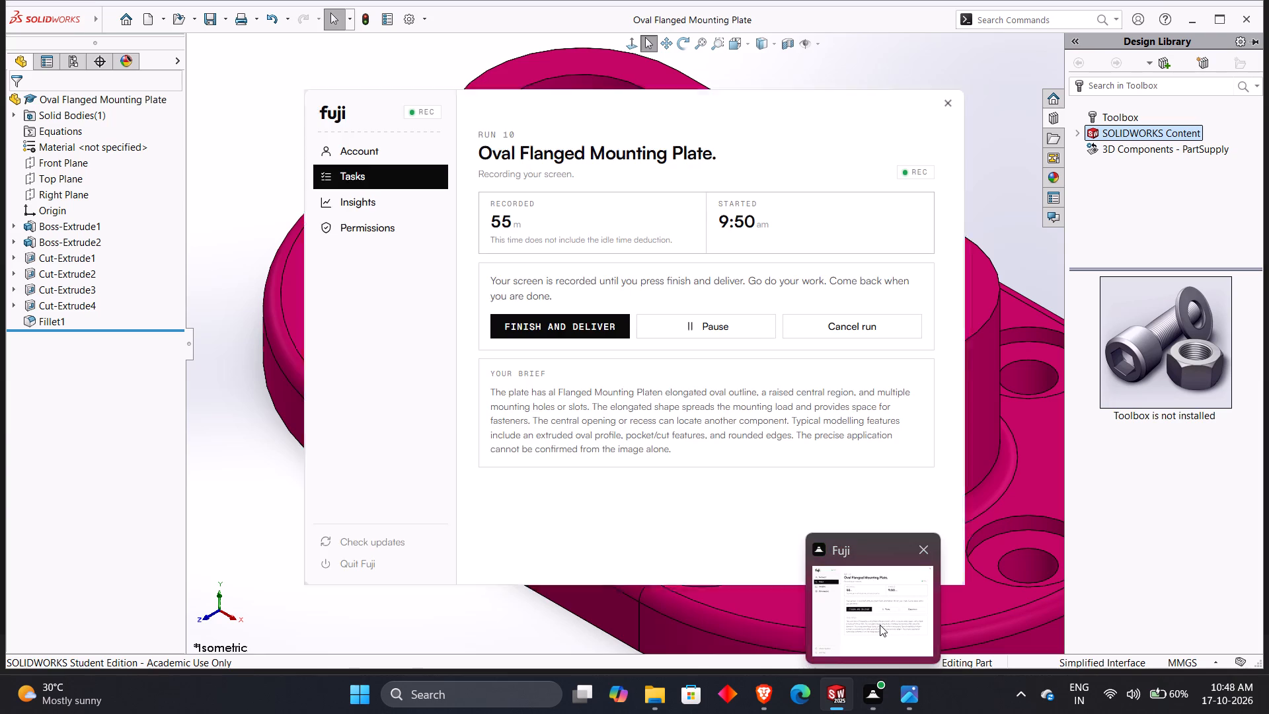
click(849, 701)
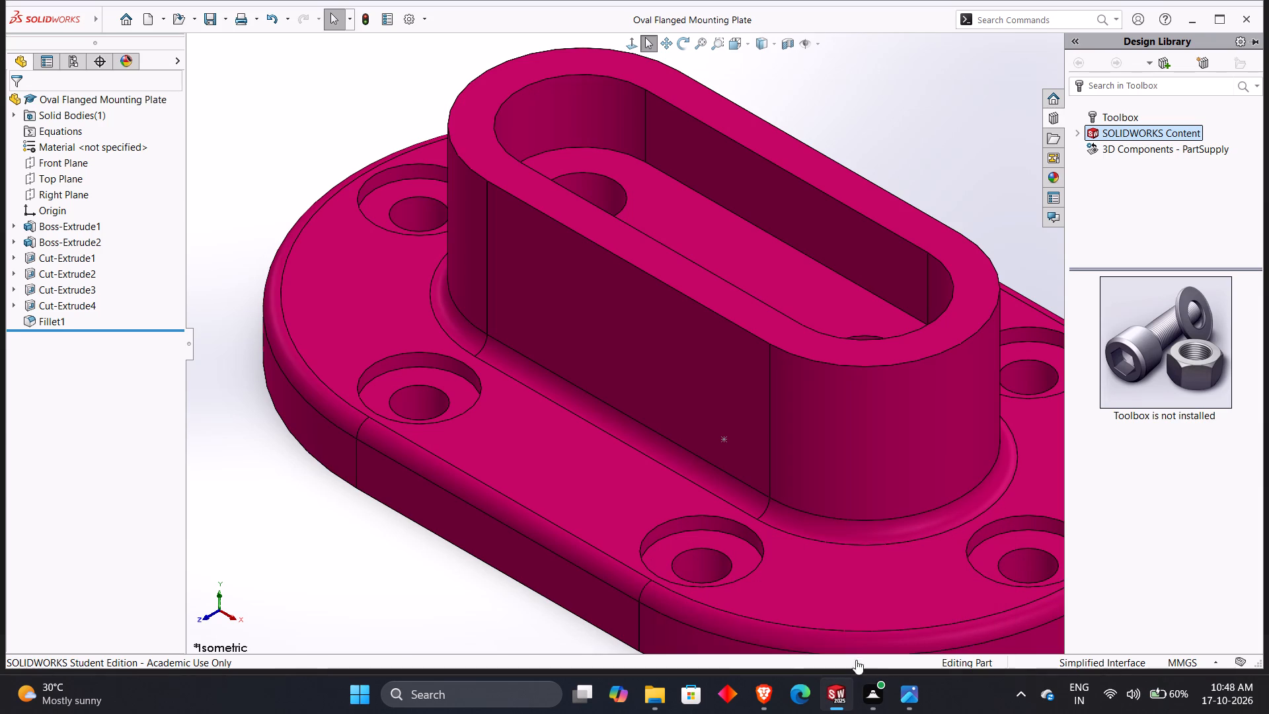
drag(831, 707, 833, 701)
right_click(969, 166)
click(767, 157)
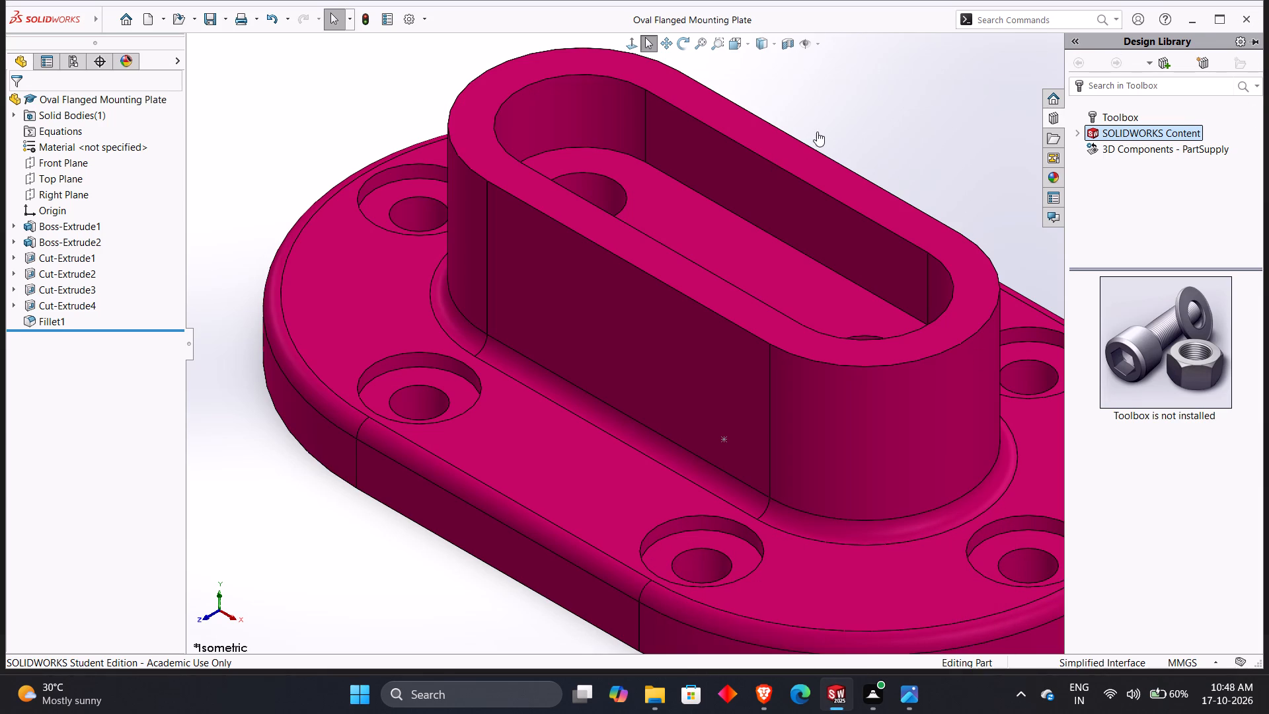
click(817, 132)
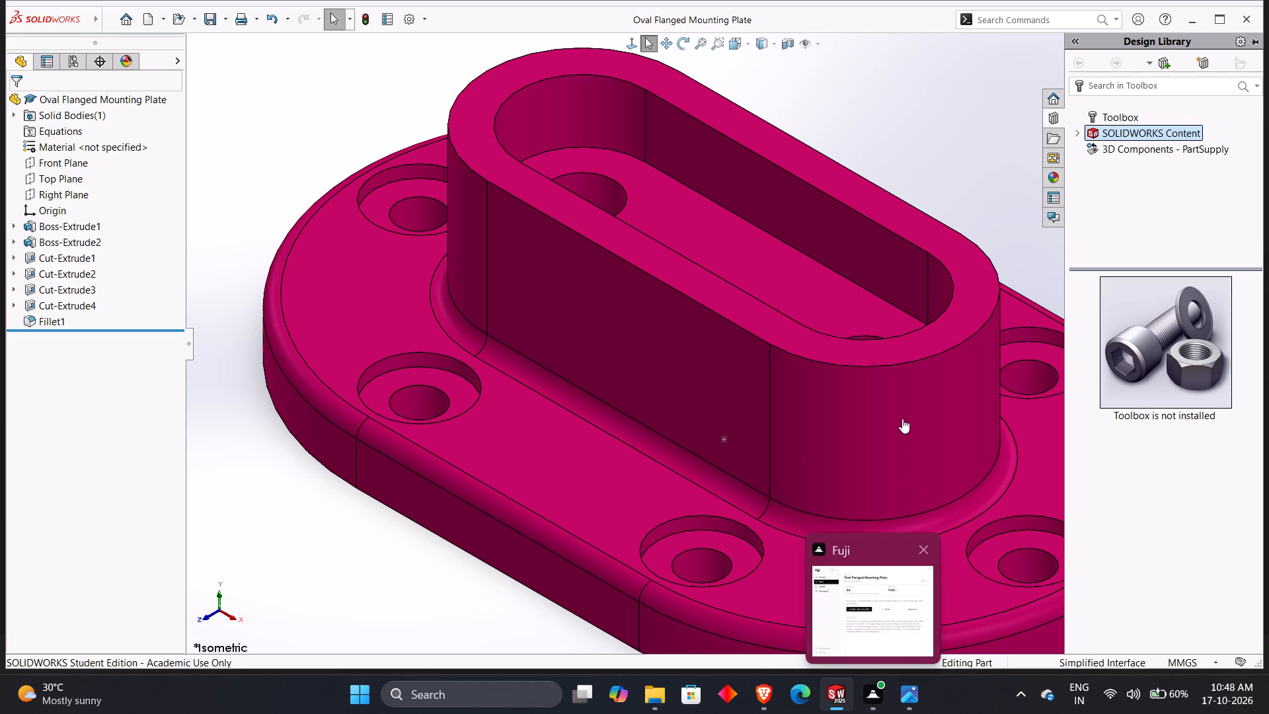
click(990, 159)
Check the Oval Flanged Mounting Plate reference drawing in Photos and switch back to SOLIDWORKS.
click(911, 697)
click(829, 696)
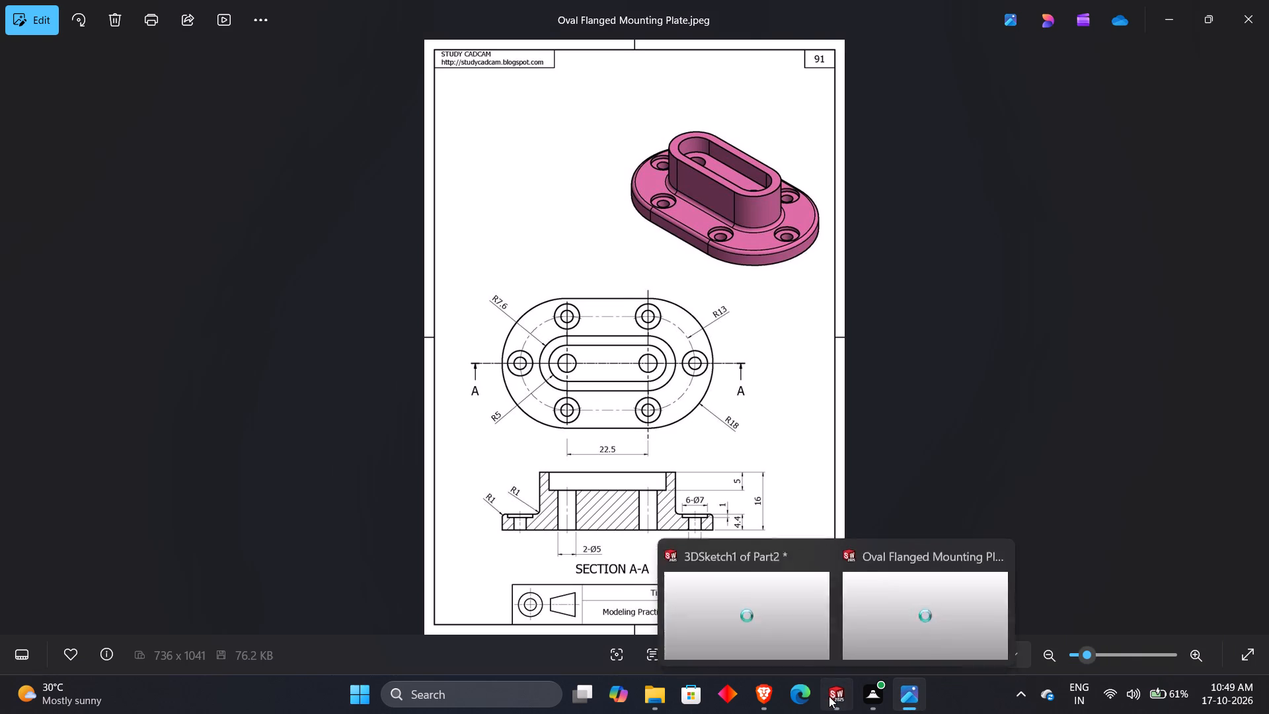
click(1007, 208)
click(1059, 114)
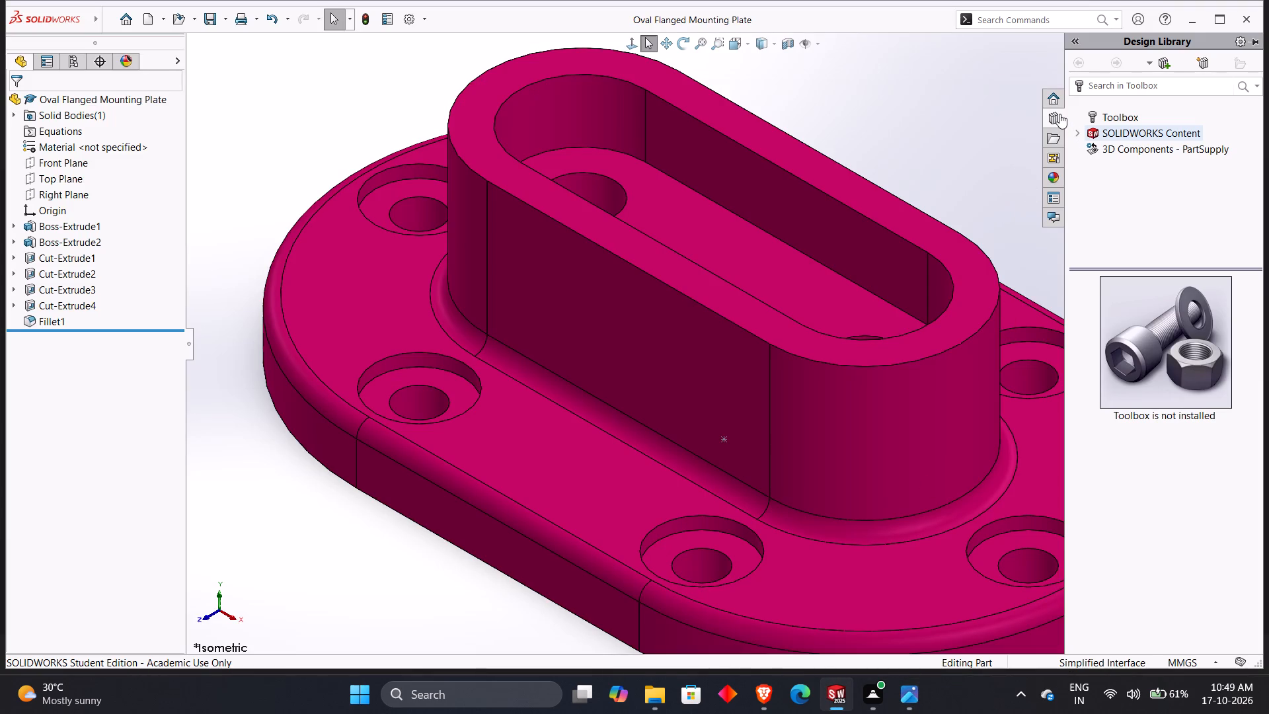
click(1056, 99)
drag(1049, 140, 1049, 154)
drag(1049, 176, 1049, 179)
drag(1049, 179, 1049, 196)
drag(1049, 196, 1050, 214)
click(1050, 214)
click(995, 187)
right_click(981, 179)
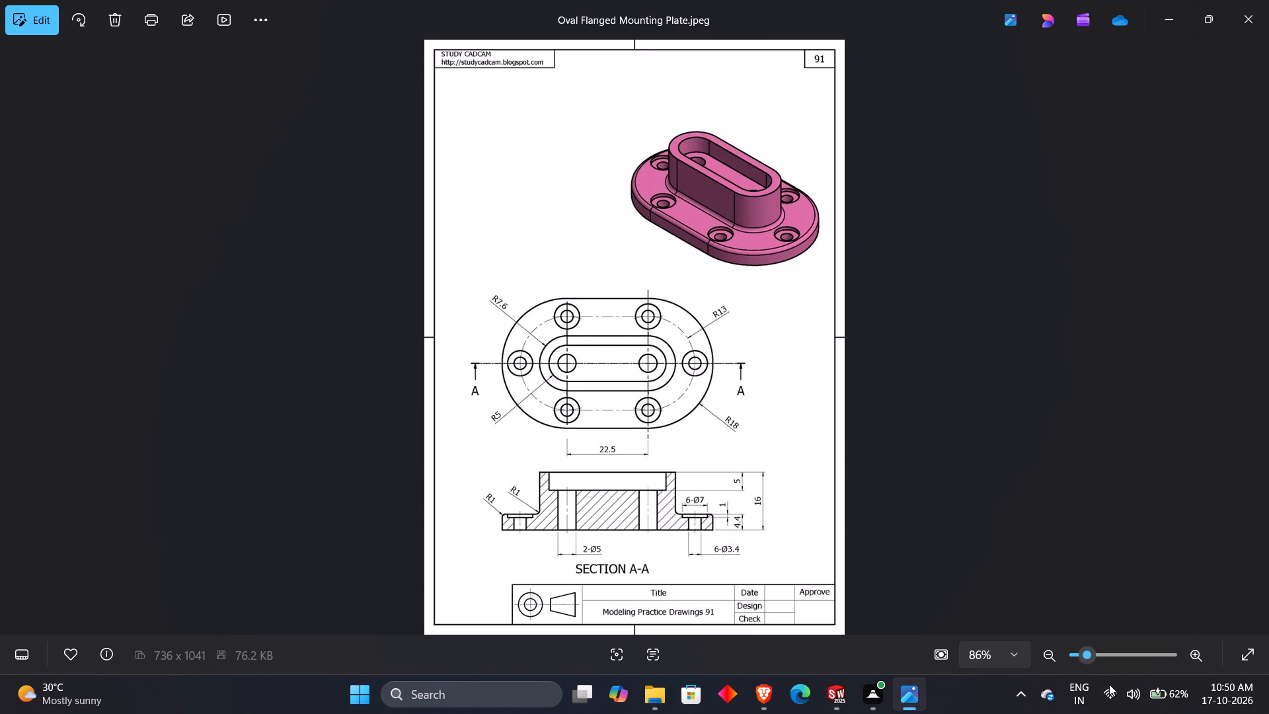
Return to the SOLIDWORKS part, inspect the fillet face at the boss base in a fitted isometric view, and clear the selection.
click(830, 695)
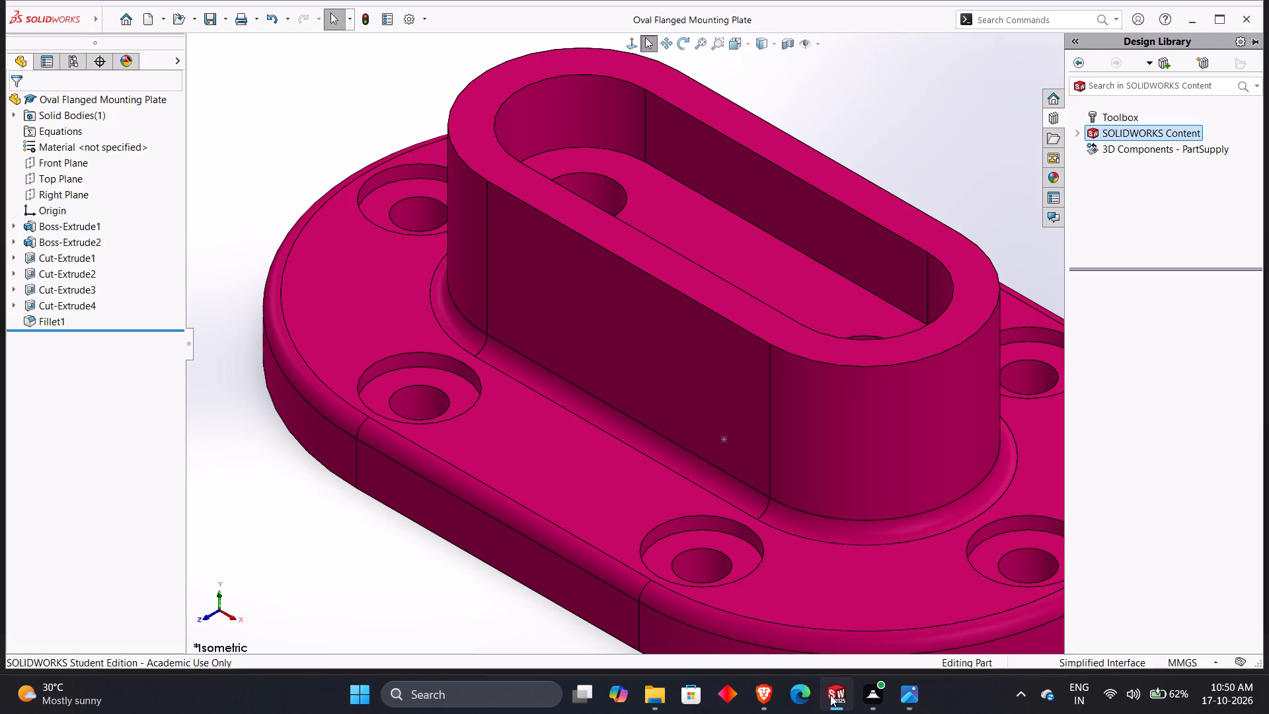
click(781, 518)
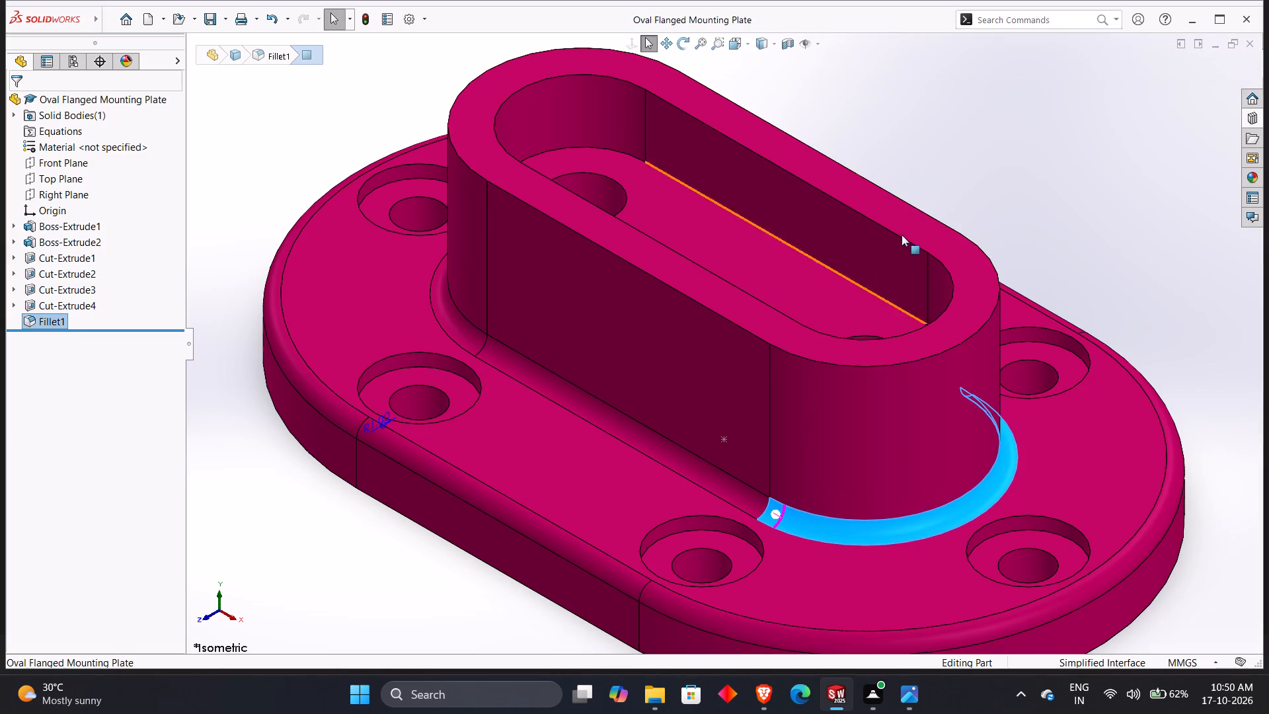
key(7)
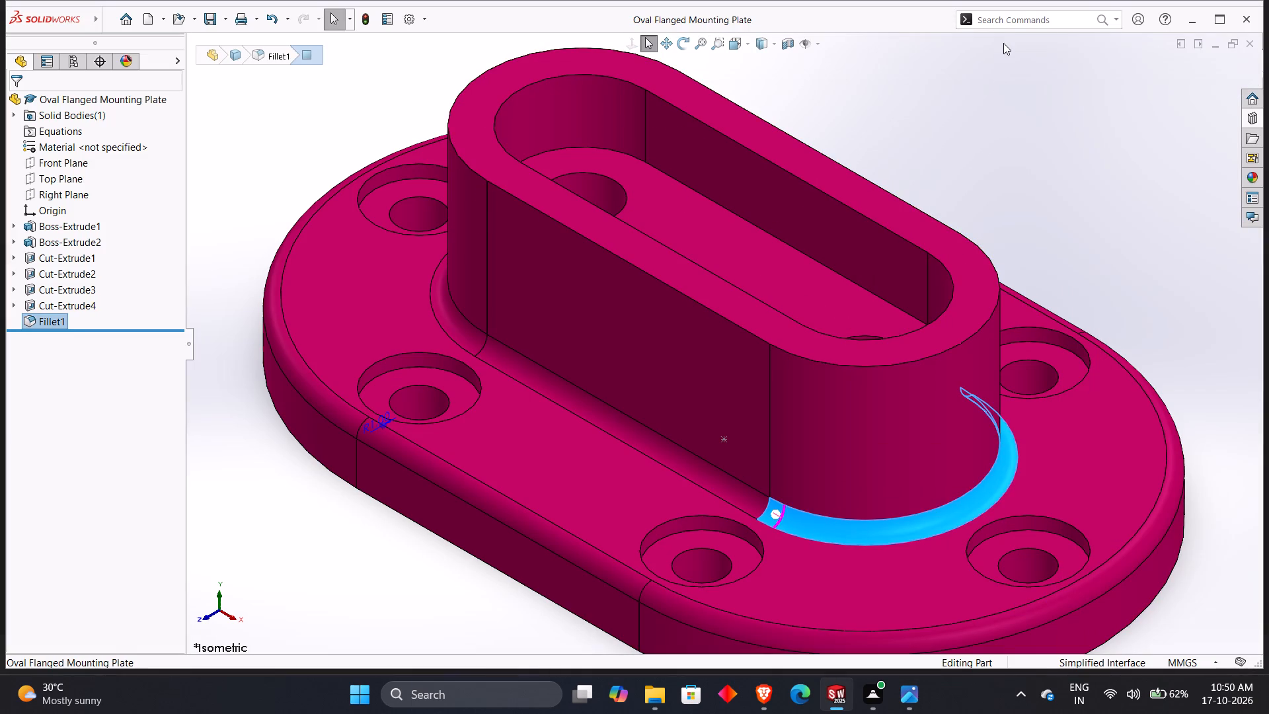
key(ctrl+7)
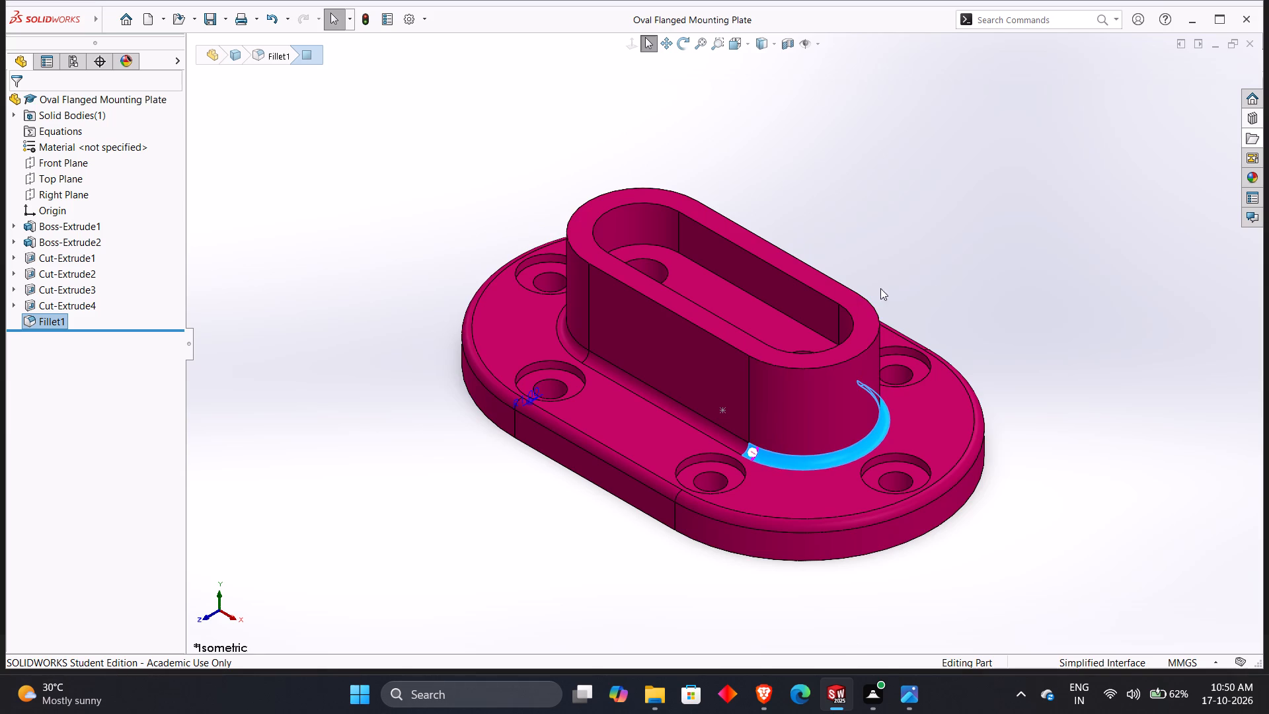
click(258, 541)
click(425, 500)
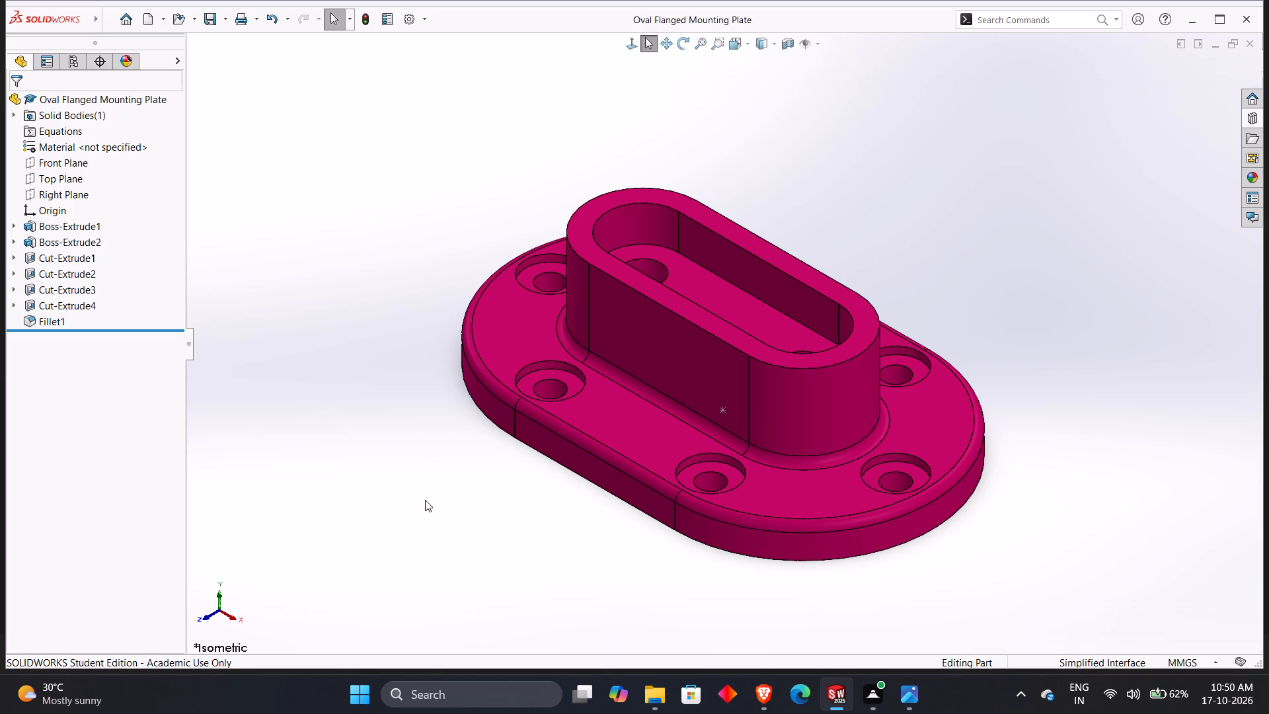
Examine the plate from all around, including the raised boss, counterbored holes, flange edge and underside.
middle_drag(408, 458, 919, 459)
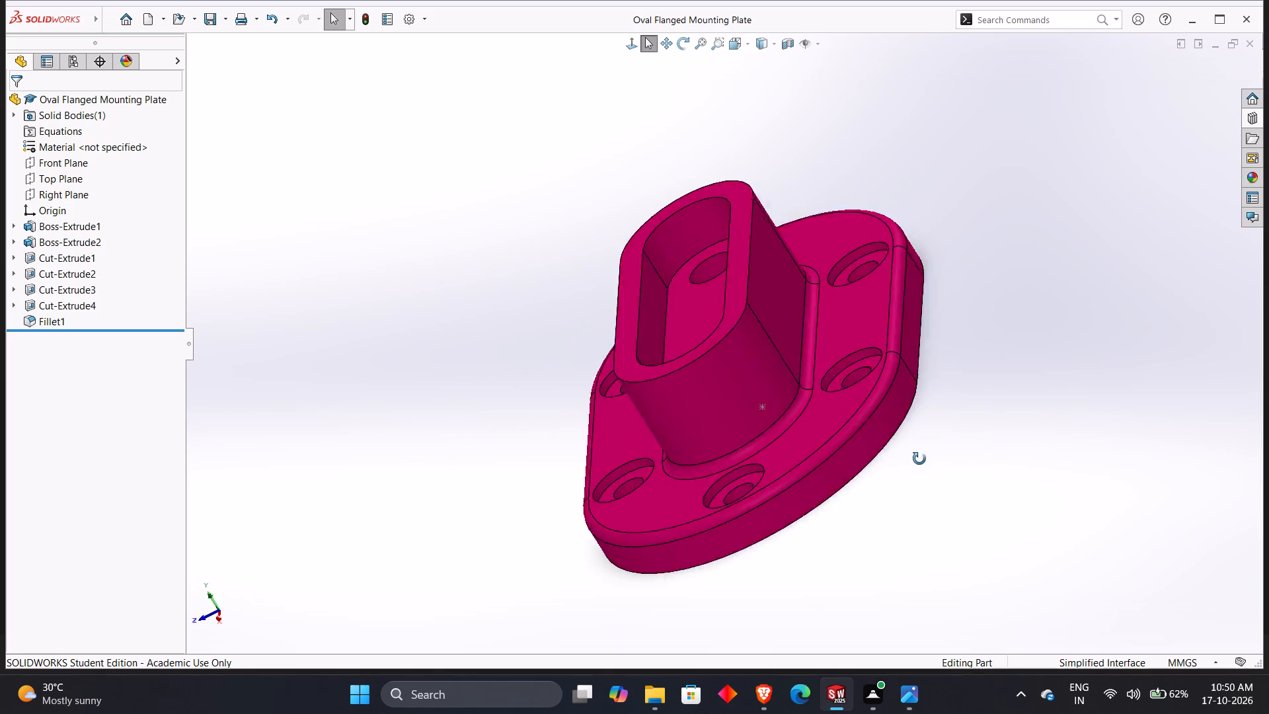
middle_drag(919, 459, 719, 553)
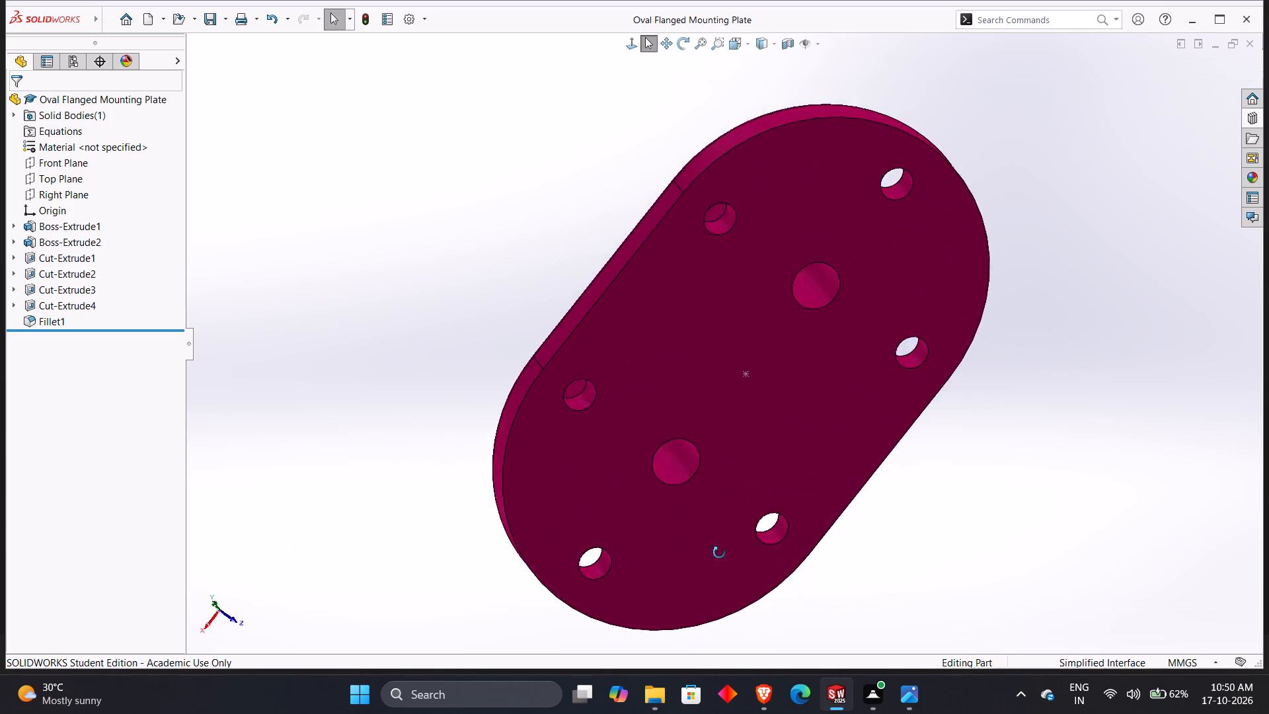
middle_drag(719, 553, 418, 105)
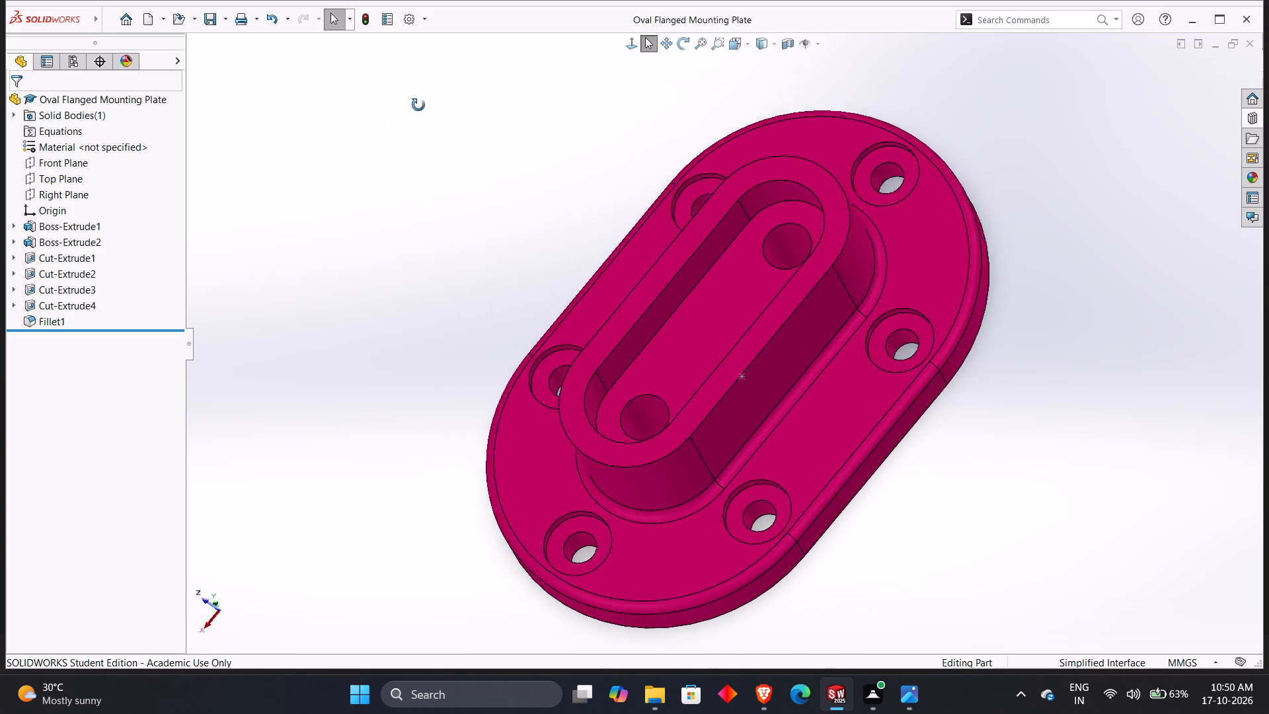
middle_drag(418, 105, 434, 96)
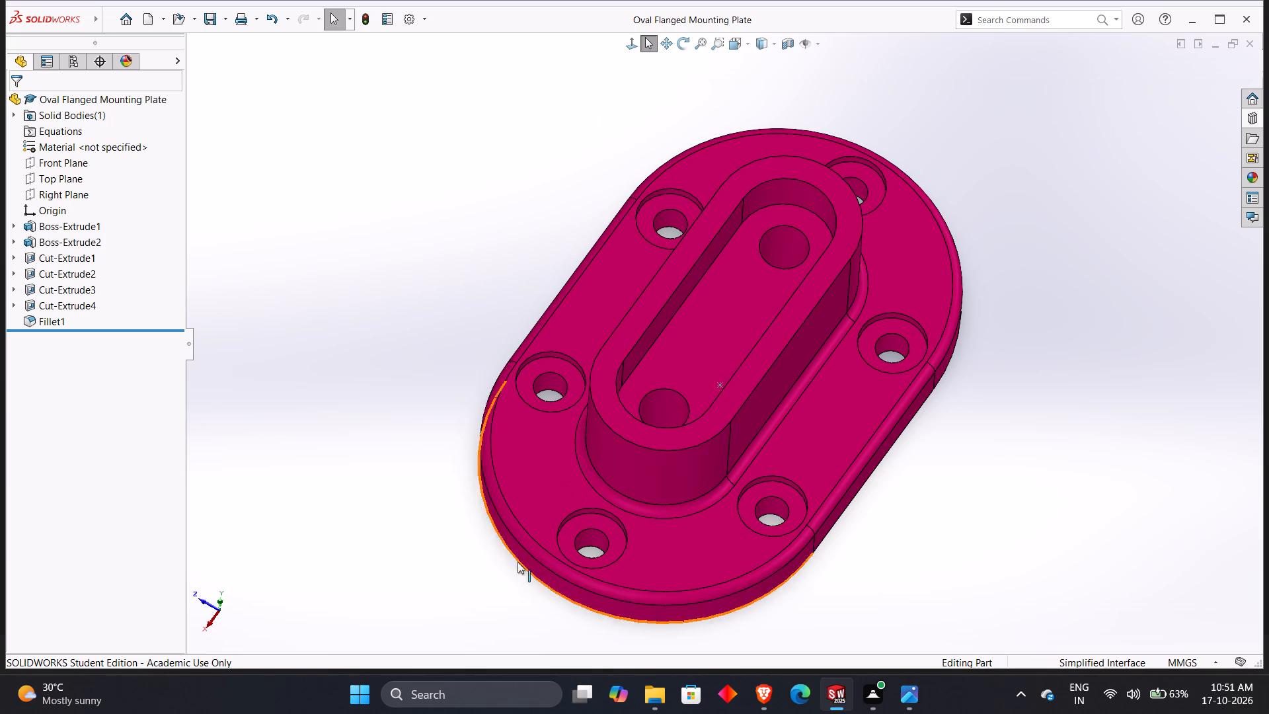
middle_drag(442, 379, 644, 481)
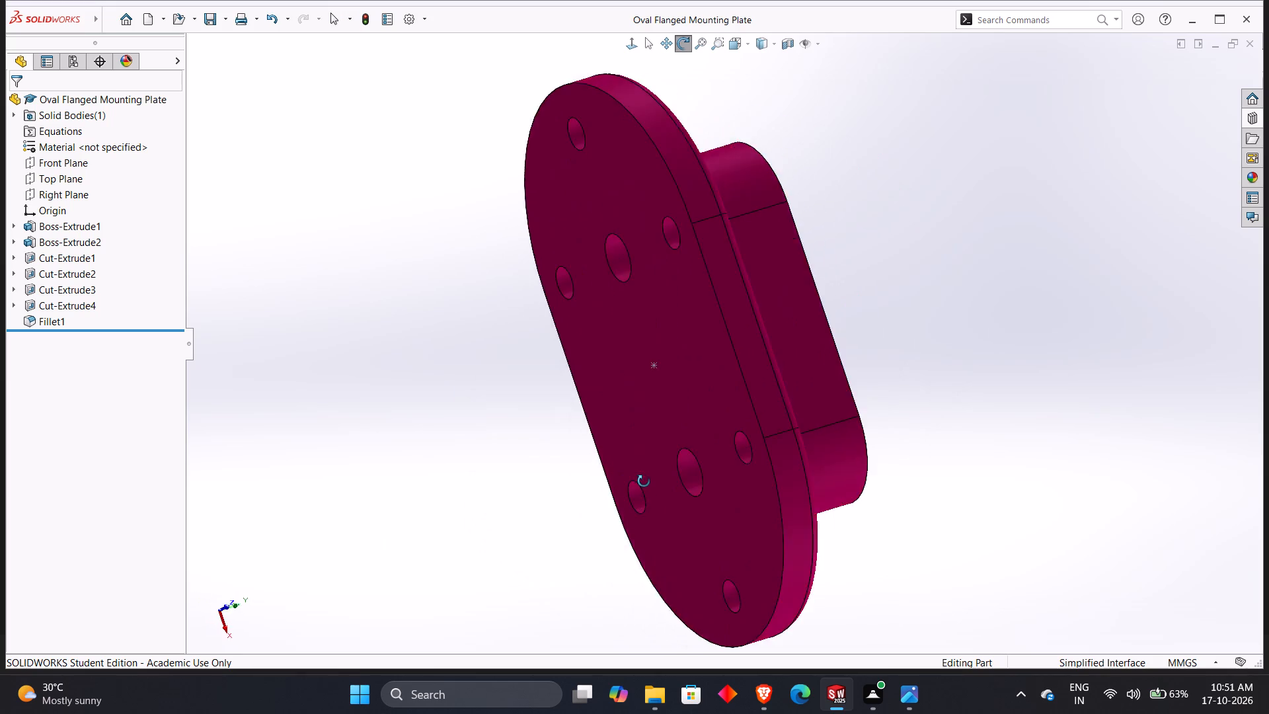
middle_drag(644, 481, 788, 574)
drag(494, 345, 459, 324)
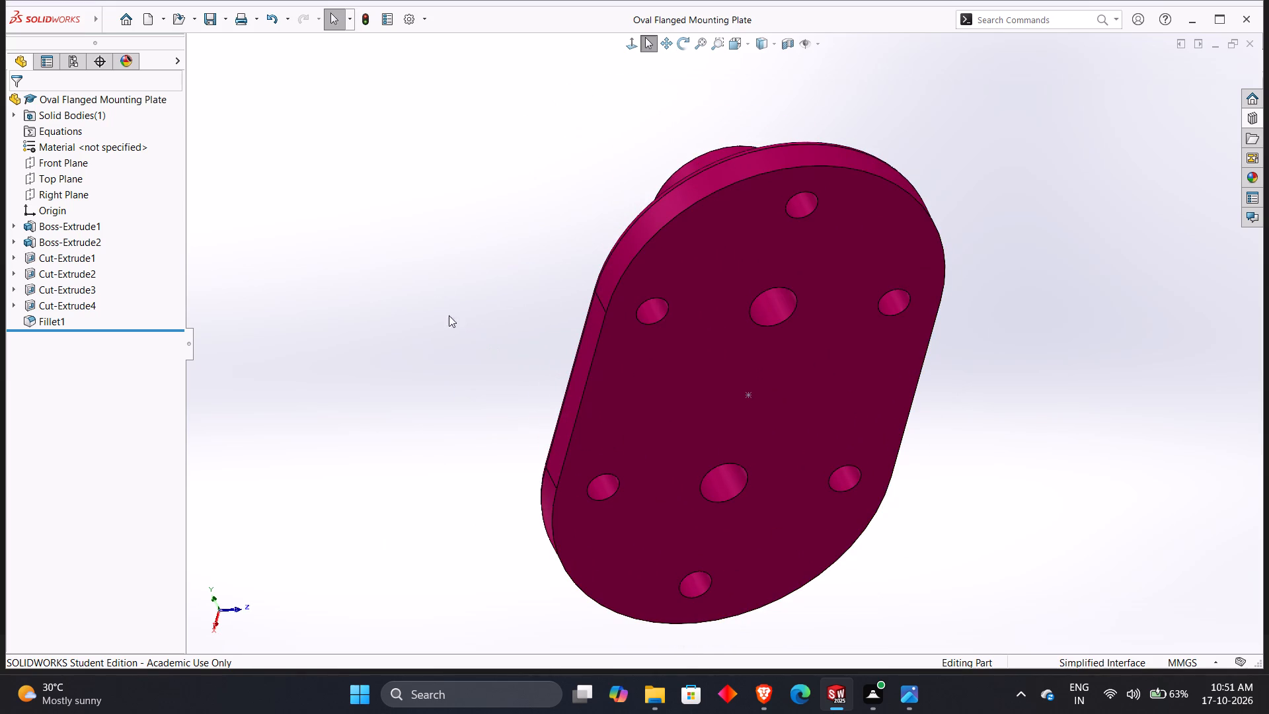
Examine the part in its standard views, including Left, finishing in the Bottom view.
right_drag(428, 255, 288, 125)
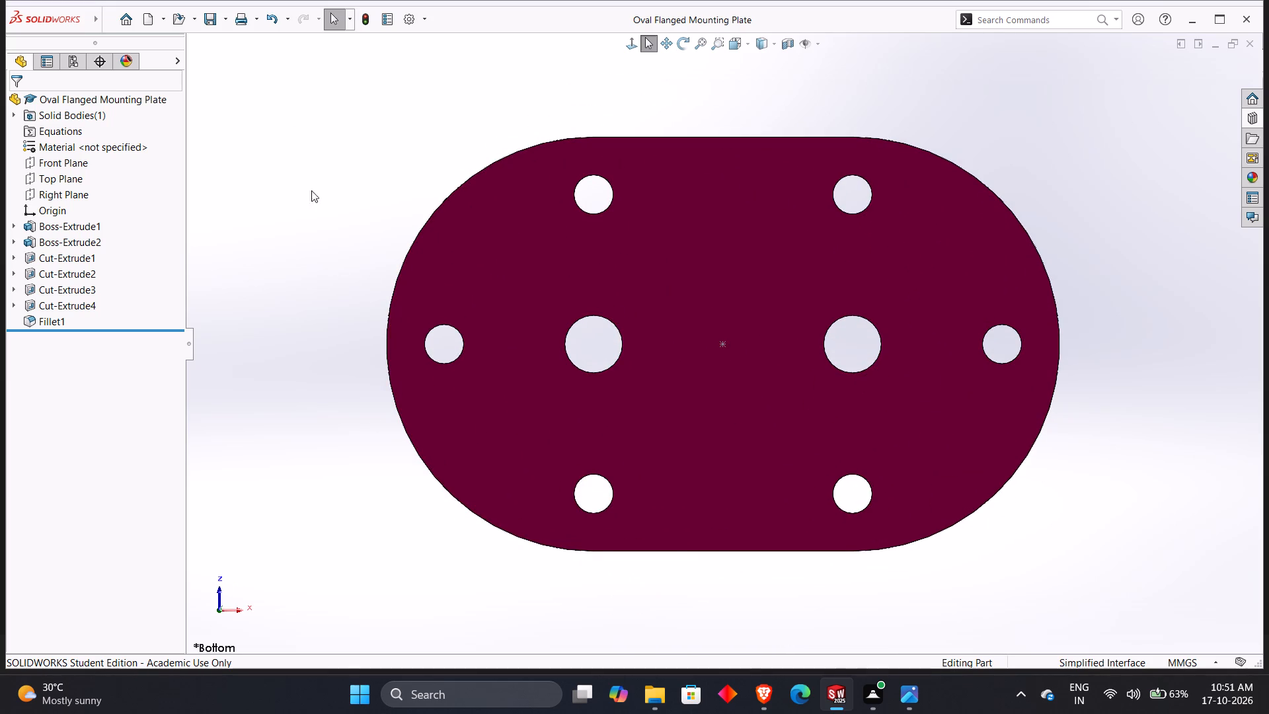
right_drag(367, 513, 637, 456)
right_drag(236, 448, 767, 358)
right_drag(765, 344, 180, 498)
right_drag(196, 481, 229, 424)
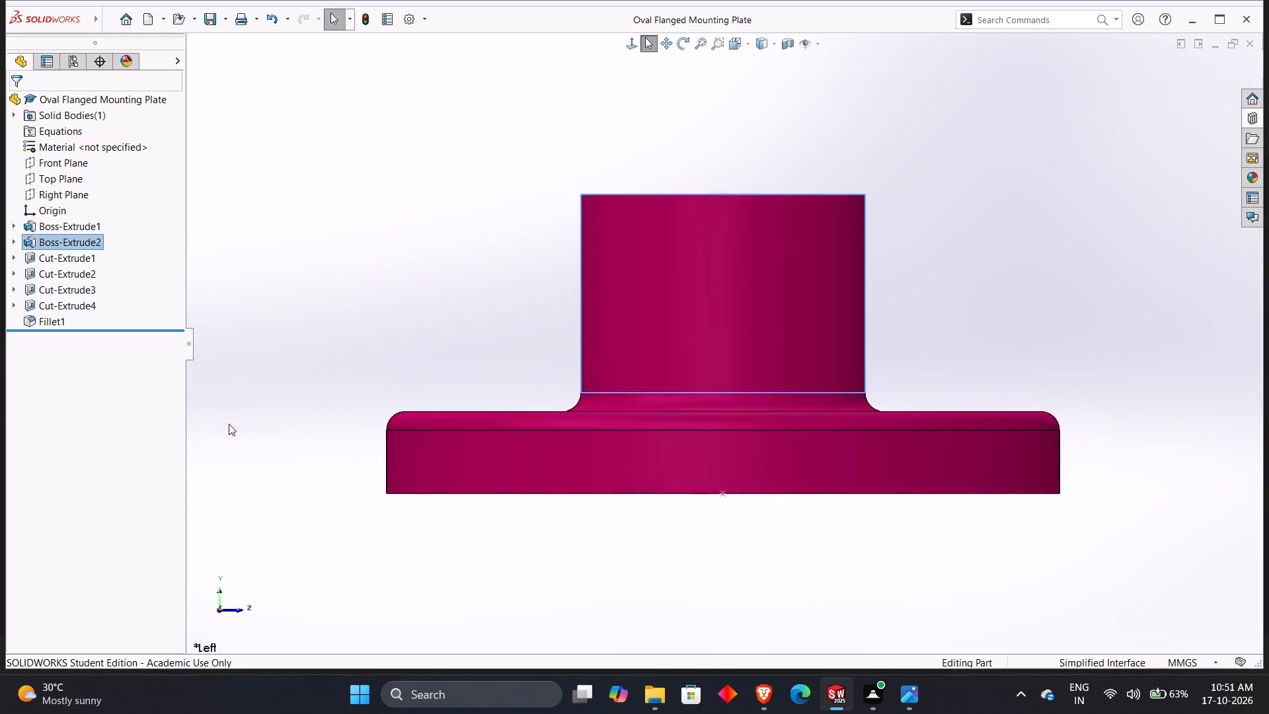
right_drag(229, 424, 268, 358)
right_drag(278, 363, 309, 454)
right_drag(309, 421, 313, 374)
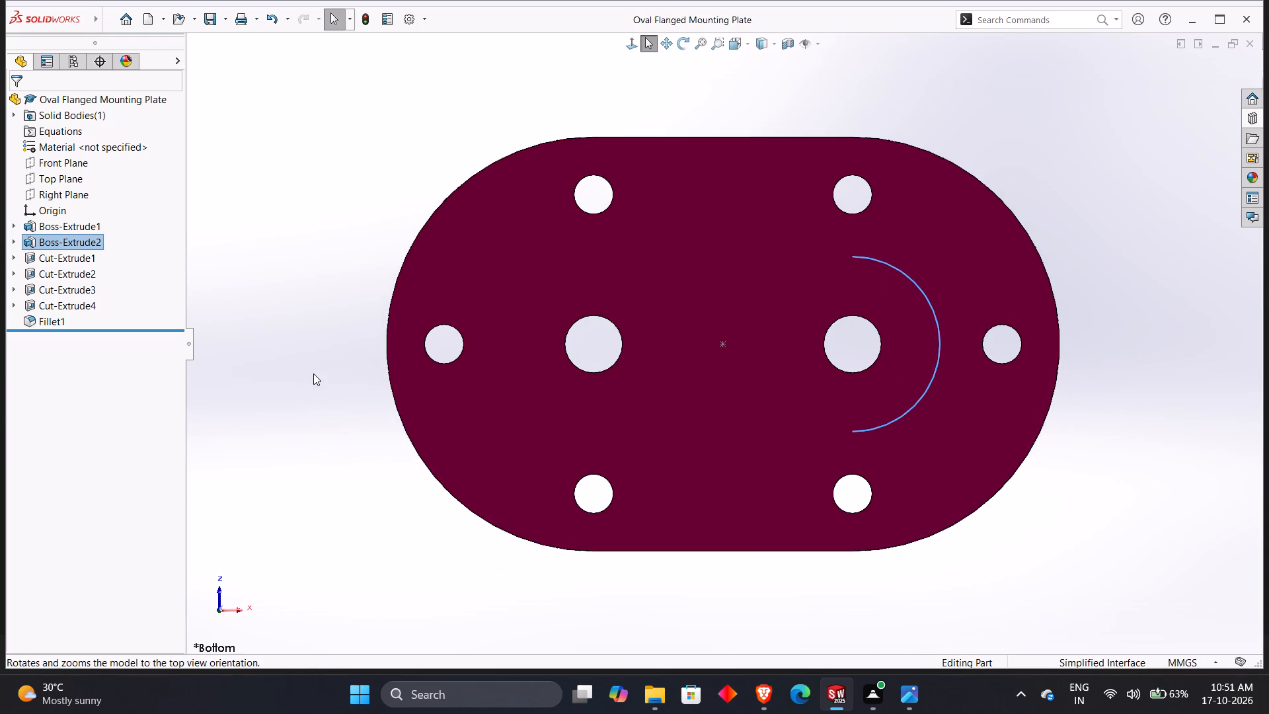
Clear the selection and examine the side profile of the plate and raised boss in the Right and Left views.
right_drag(313, 374, 330, 303)
right_drag(337, 305, 501, 325)
right_drag(492, 328, 374, 348)
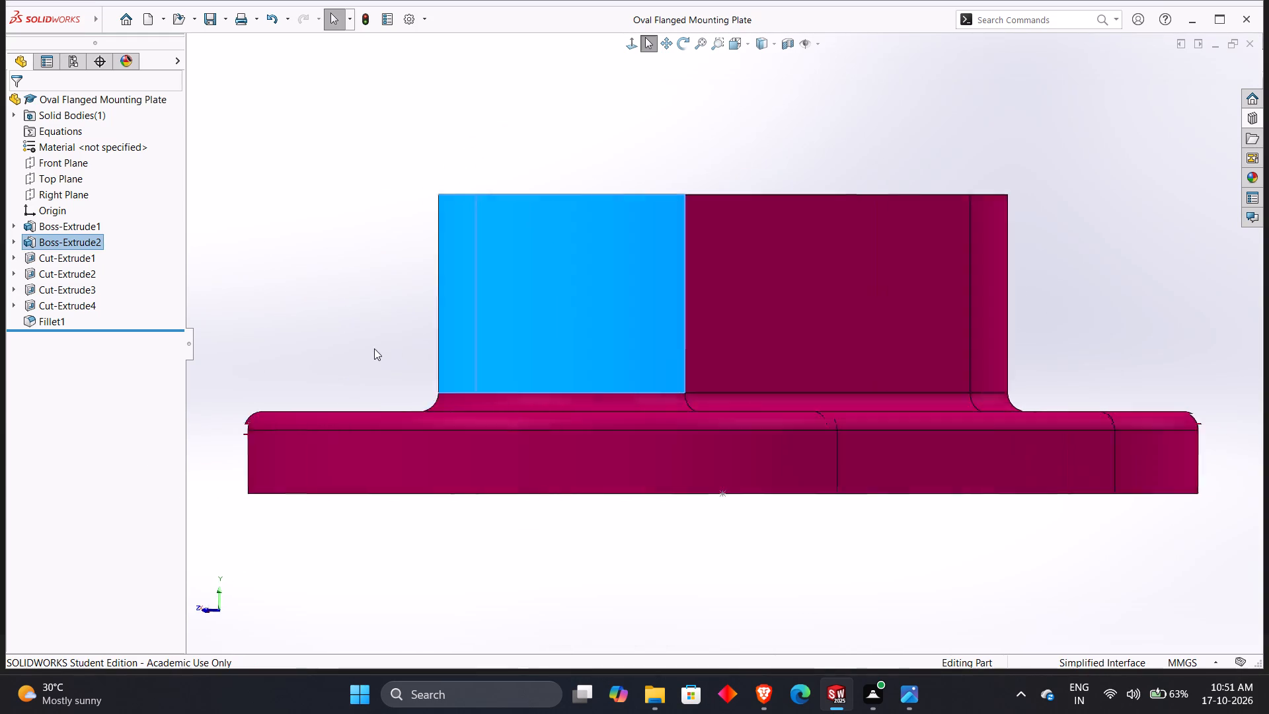
right_drag(374, 348, 373, 348)
right_drag(379, 345, 552, 334)
click(529, 303)
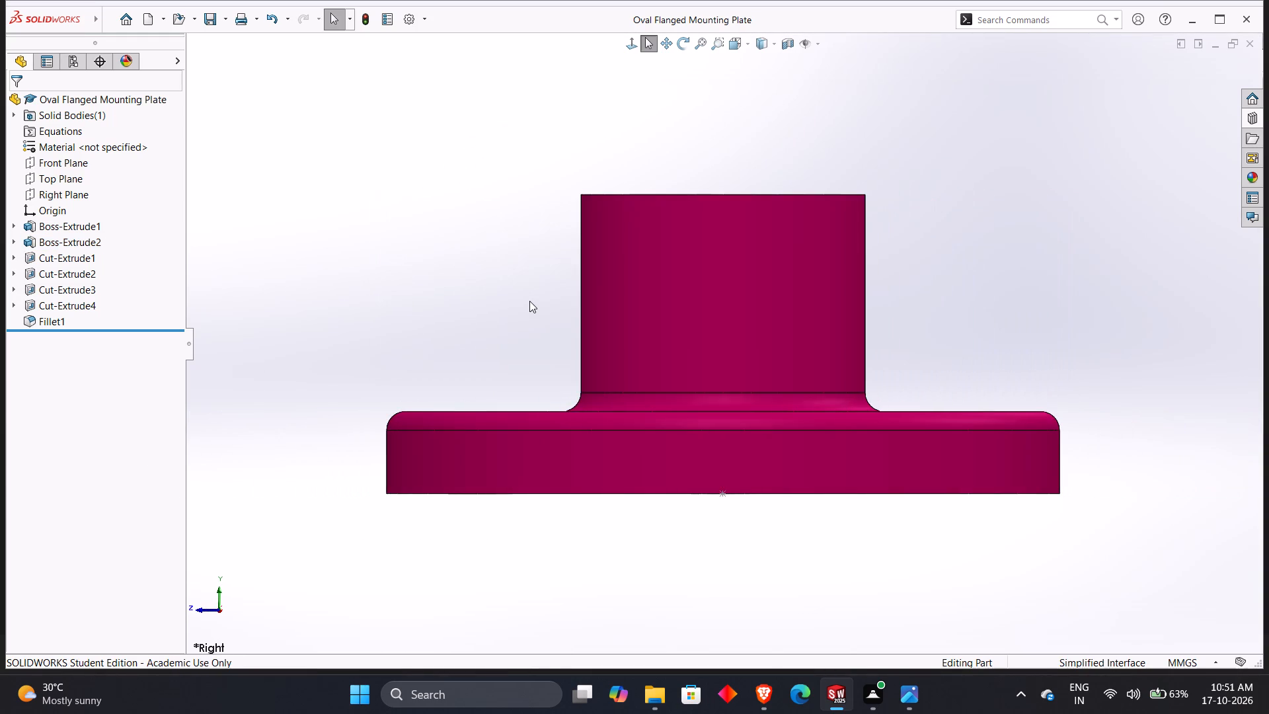
right_drag(529, 301, 666, 280)
right_drag(481, 256, 572, 264)
right_drag(572, 264, 572, 264)
right_drag(551, 258, 435, 338)
right_drag(404, 81, 385, 0)
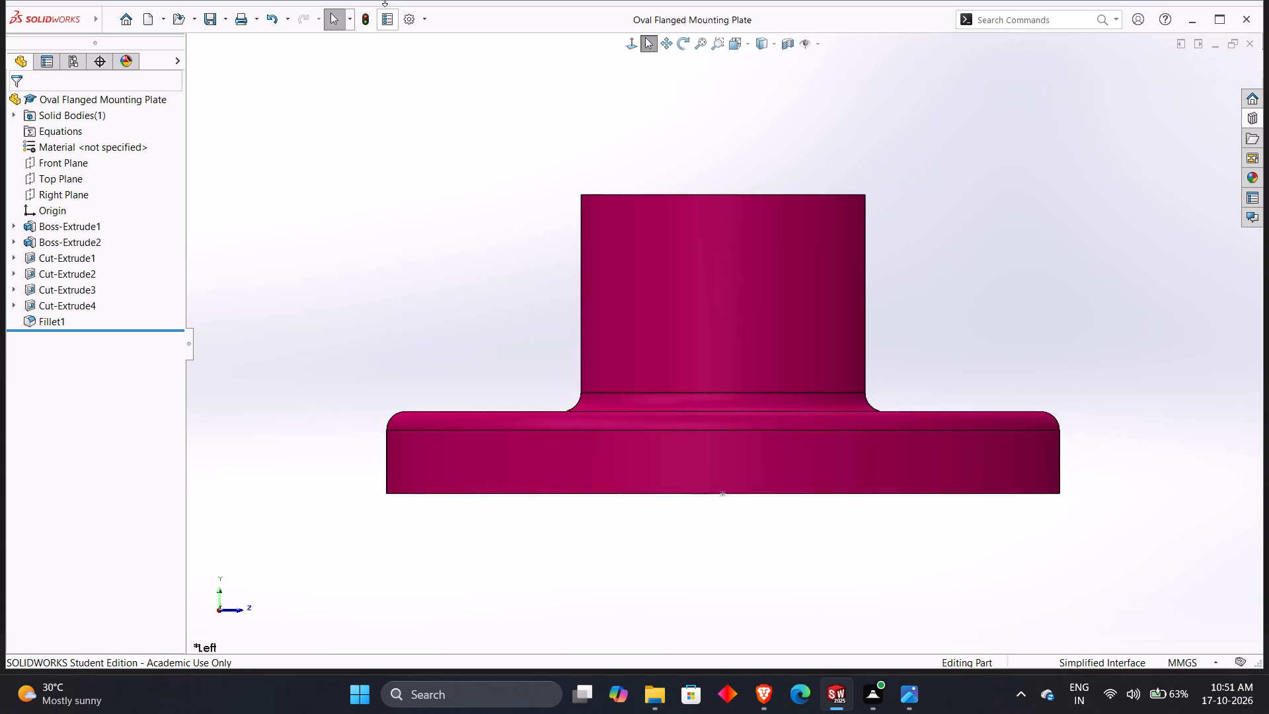
right_drag(385, 0, 365, 13)
Examine the plate from above and in the Bottom view, finishing in the Right view with nothing selected.
right_drag(348, 396, 358, 319)
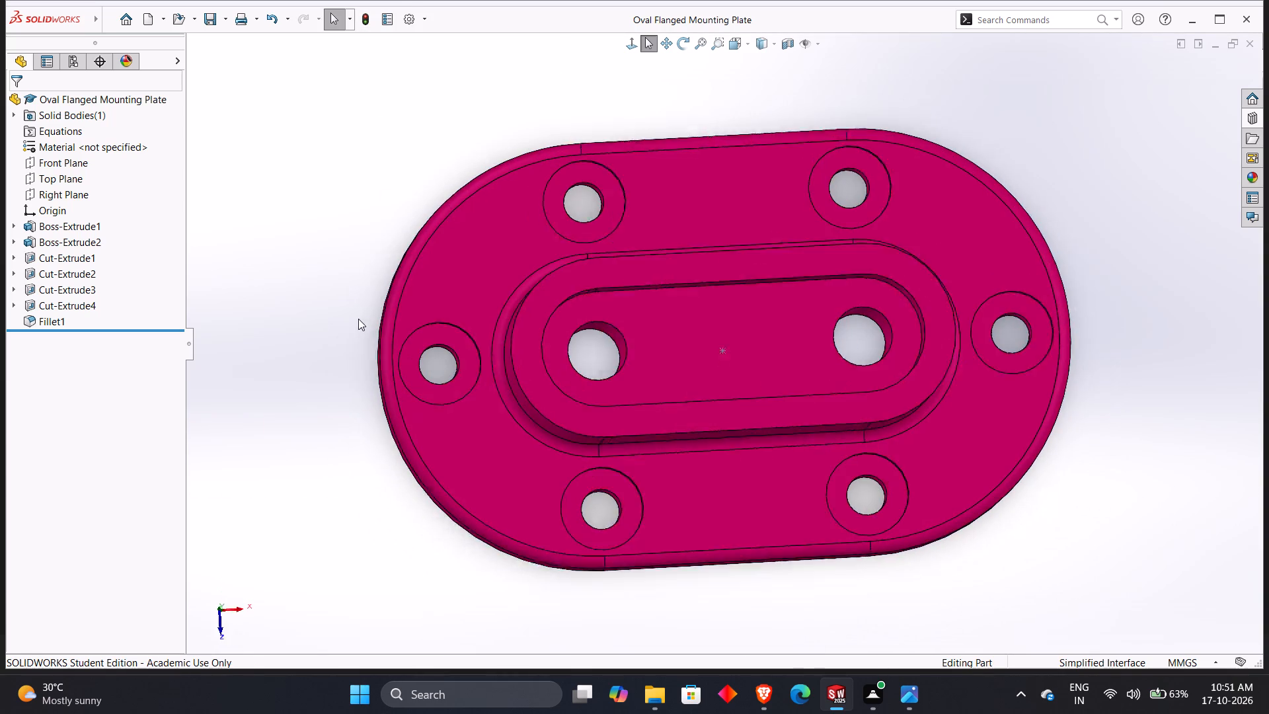
right_drag(358, 319, 364, 299)
right_drag(358, 324, 348, 420)
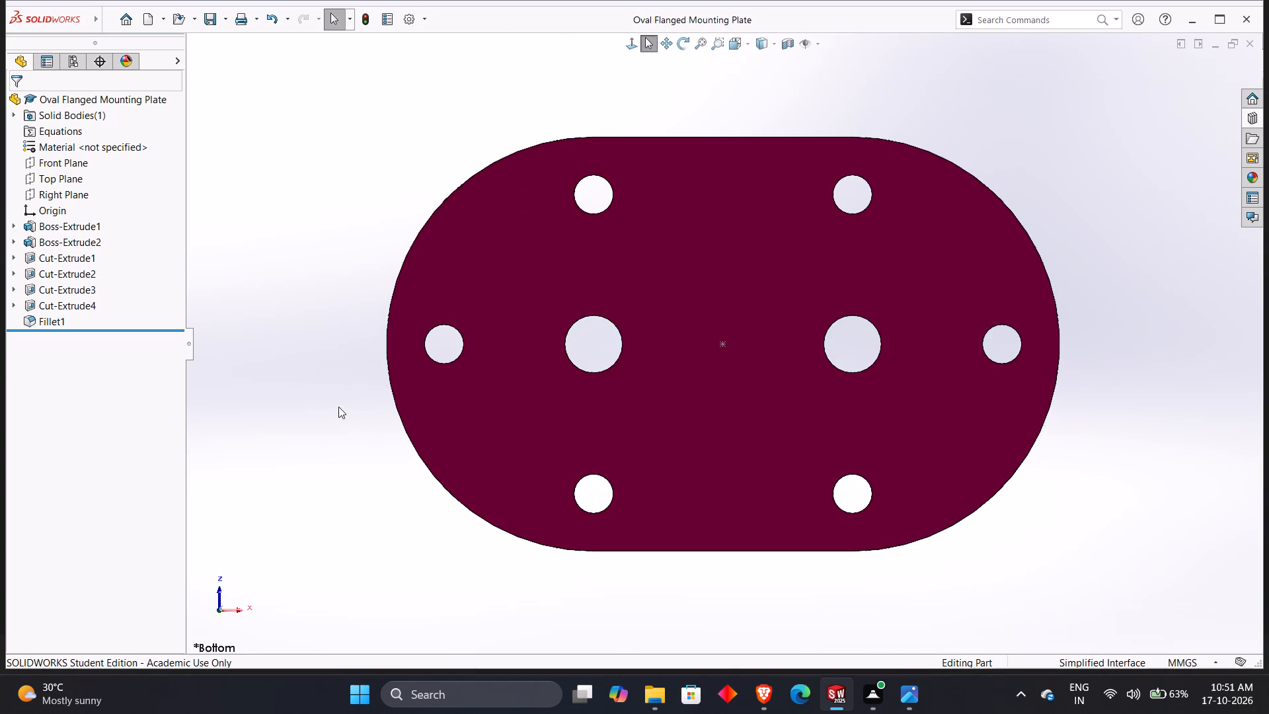
right_drag(338, 407, 418, 397)
right_drag(417, 393, 572, 367)
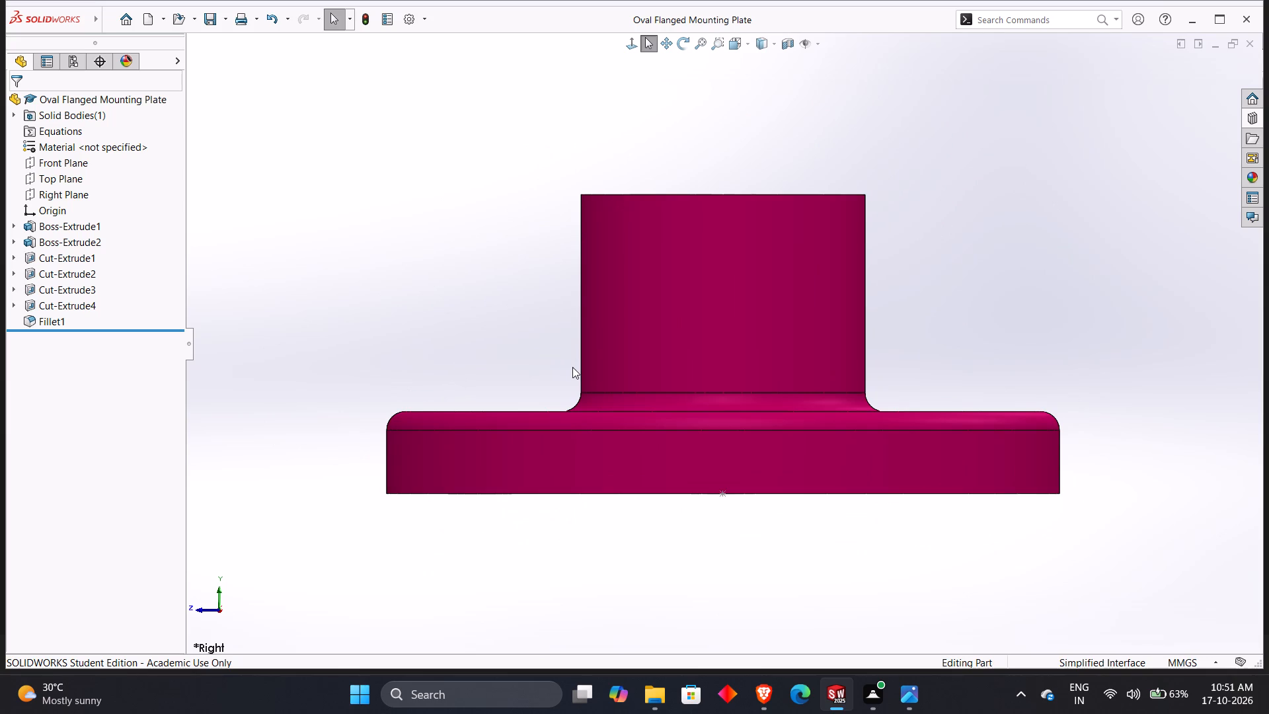
right_drag(572, 367, 573, 367)
right_drag(577, 355, 722, 323)
right_drag(665, 320, 559, 342)
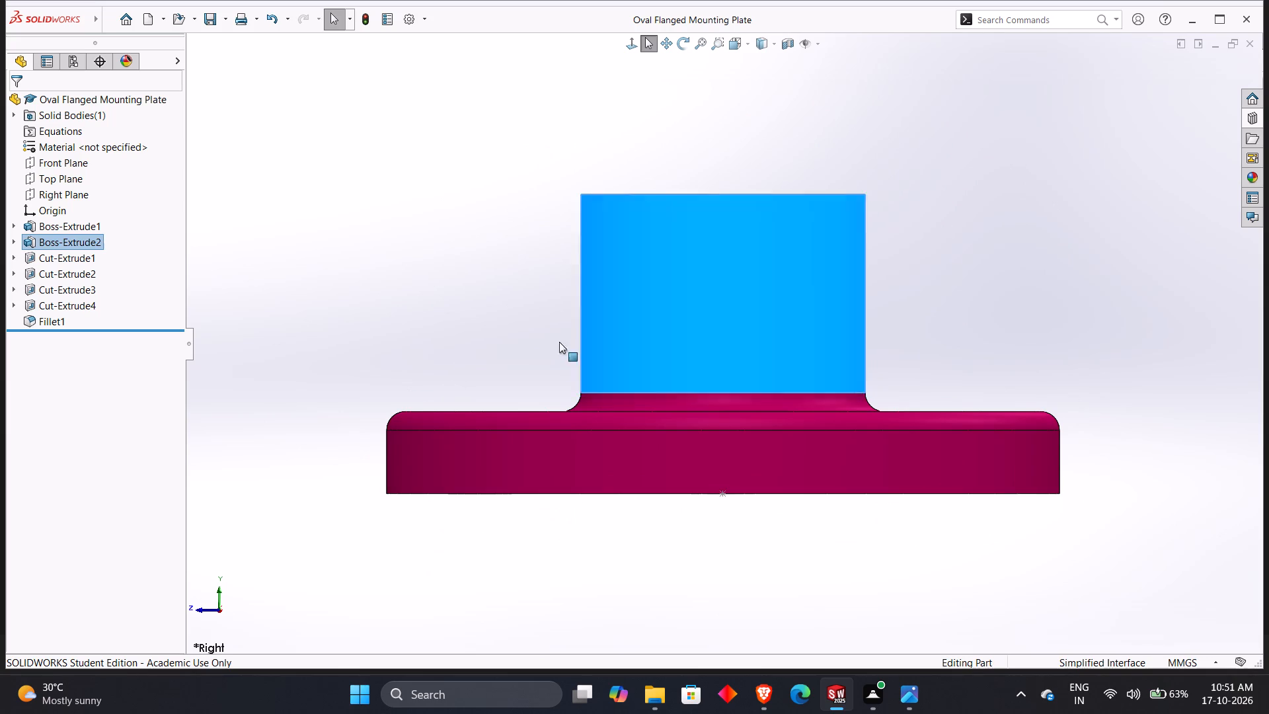
right_drag(559, 342, 467, 362)
right_drag(467, 362, 804, 320)
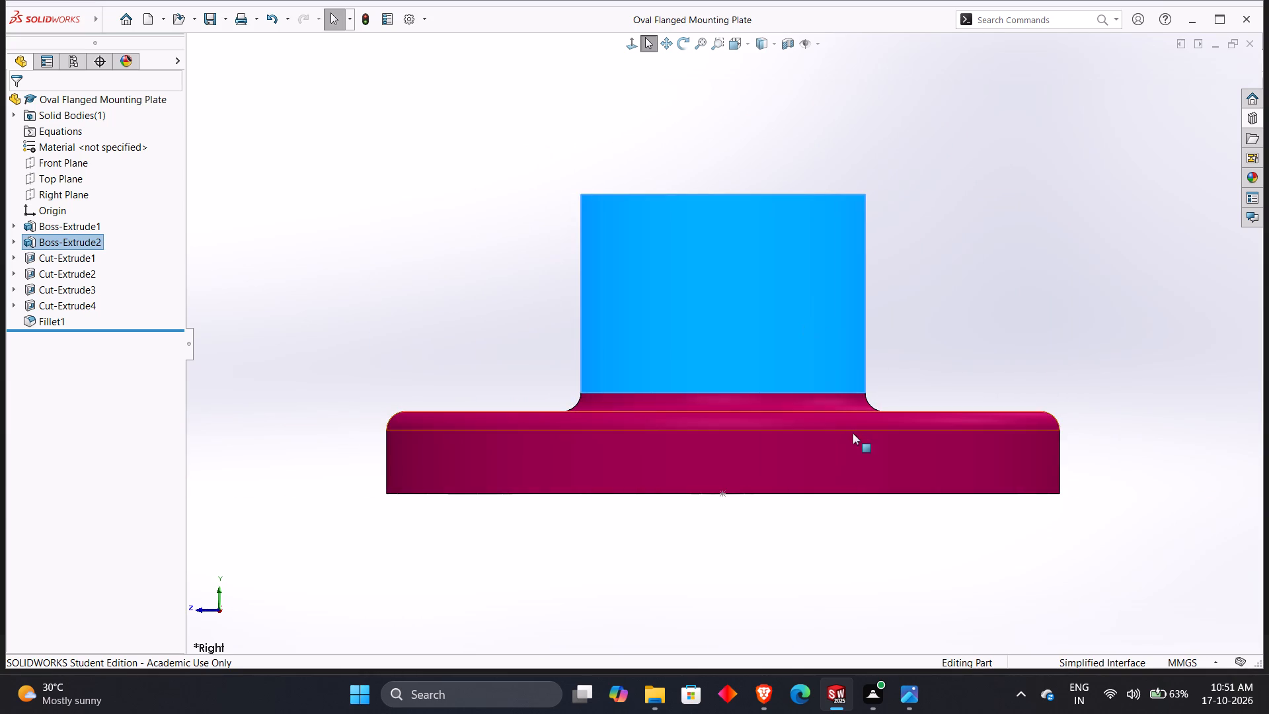
right_drag(855, 438, 882, 487)
right_click(909, 513)
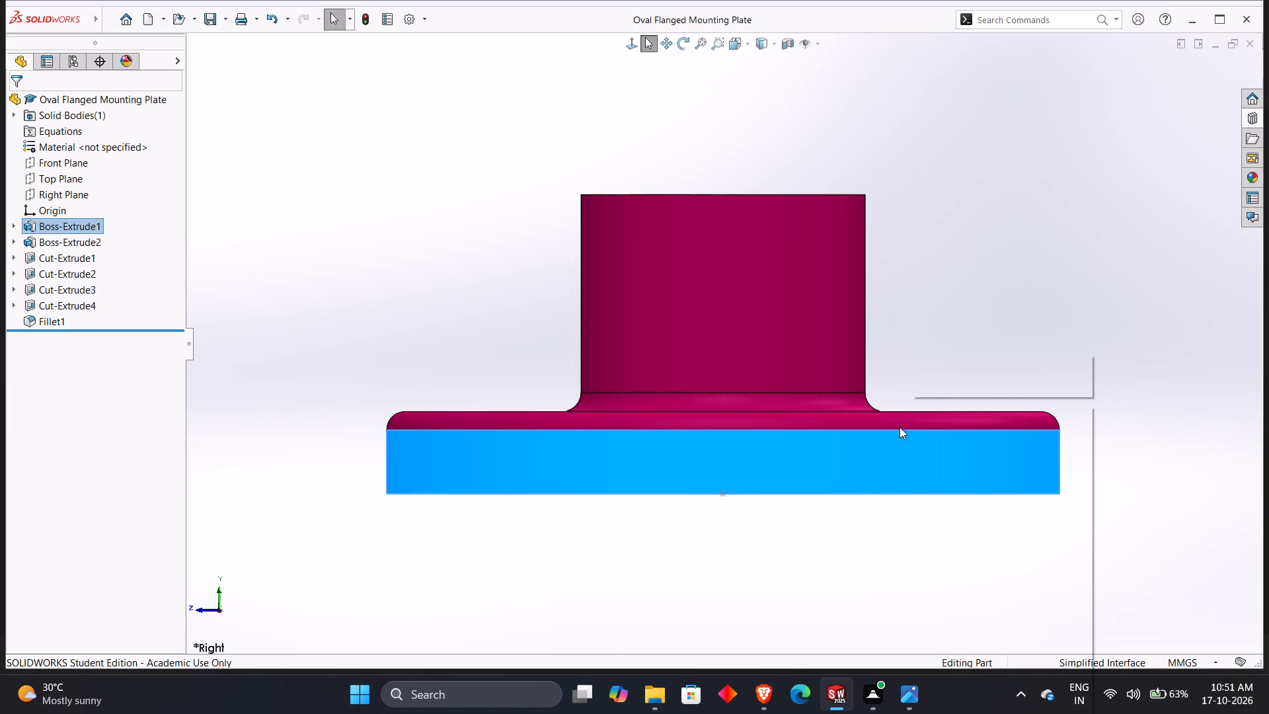
double_click(993, 273)
drag(993, 273, 980, 278)
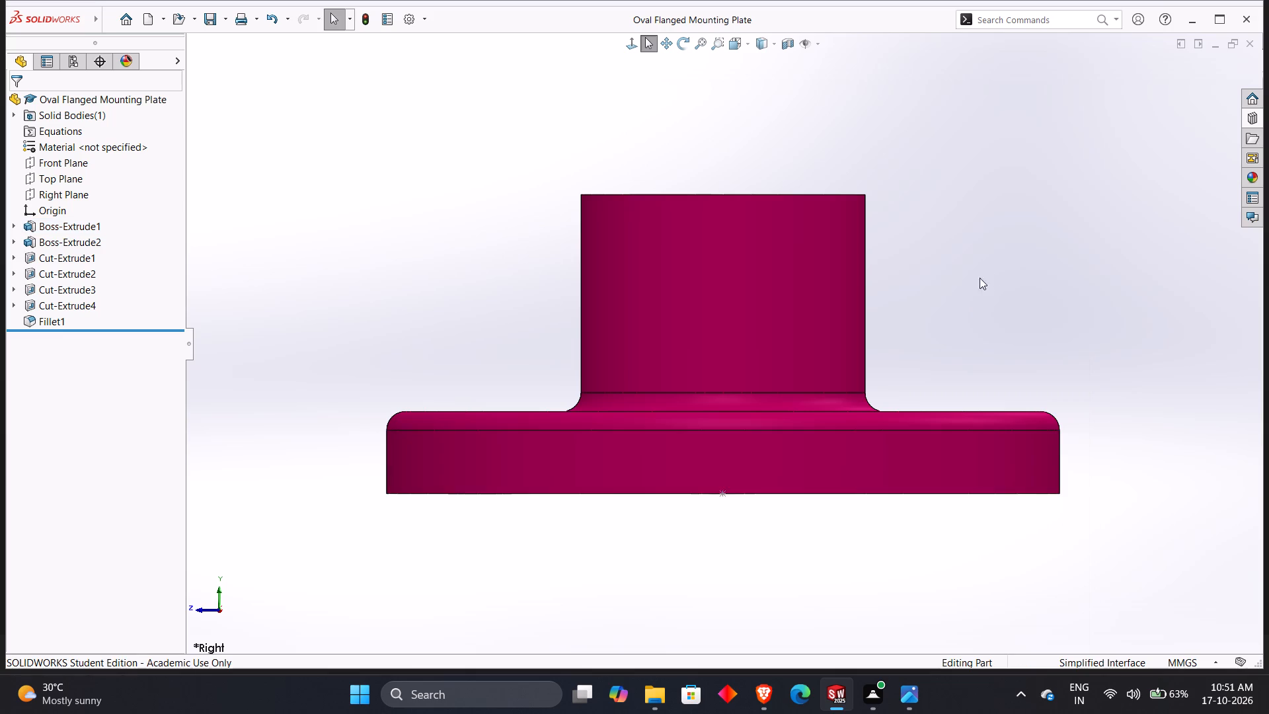
Box-select the whole part in the Right view and examine the selected geometry in the isometric view.
drag(980, 278, 325, 428)
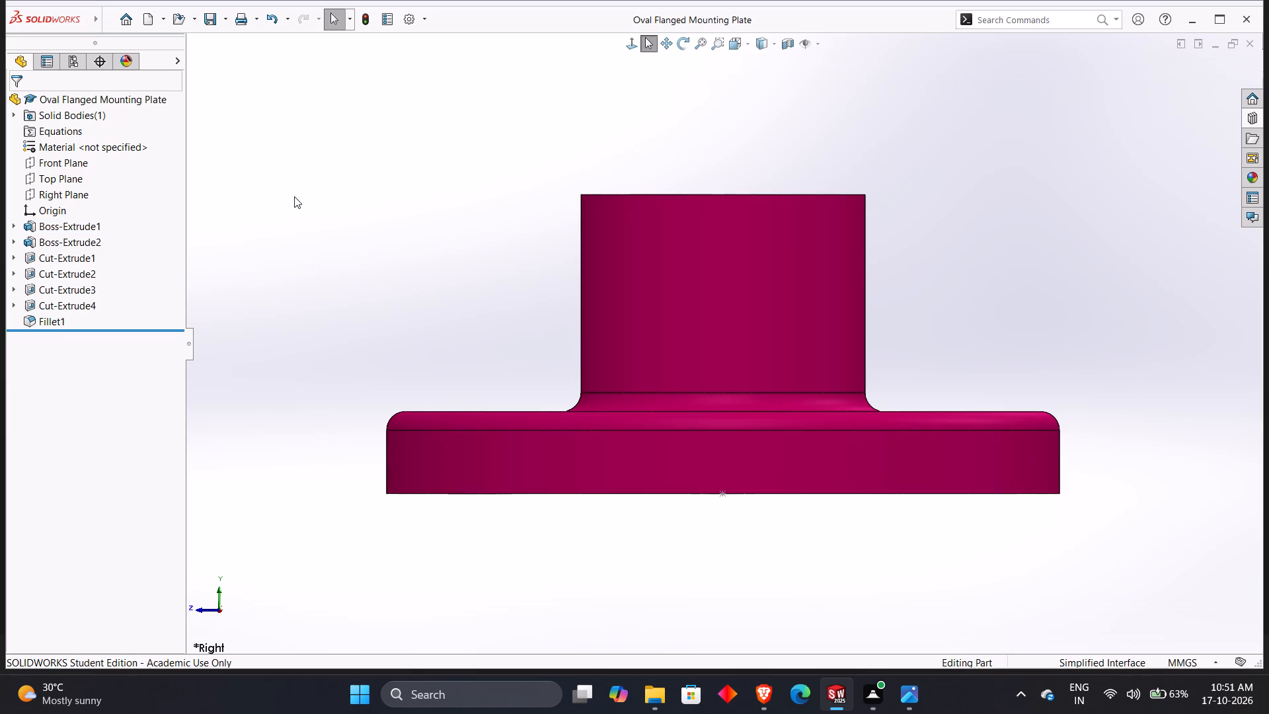
drag(292, 177, 1095, 523)
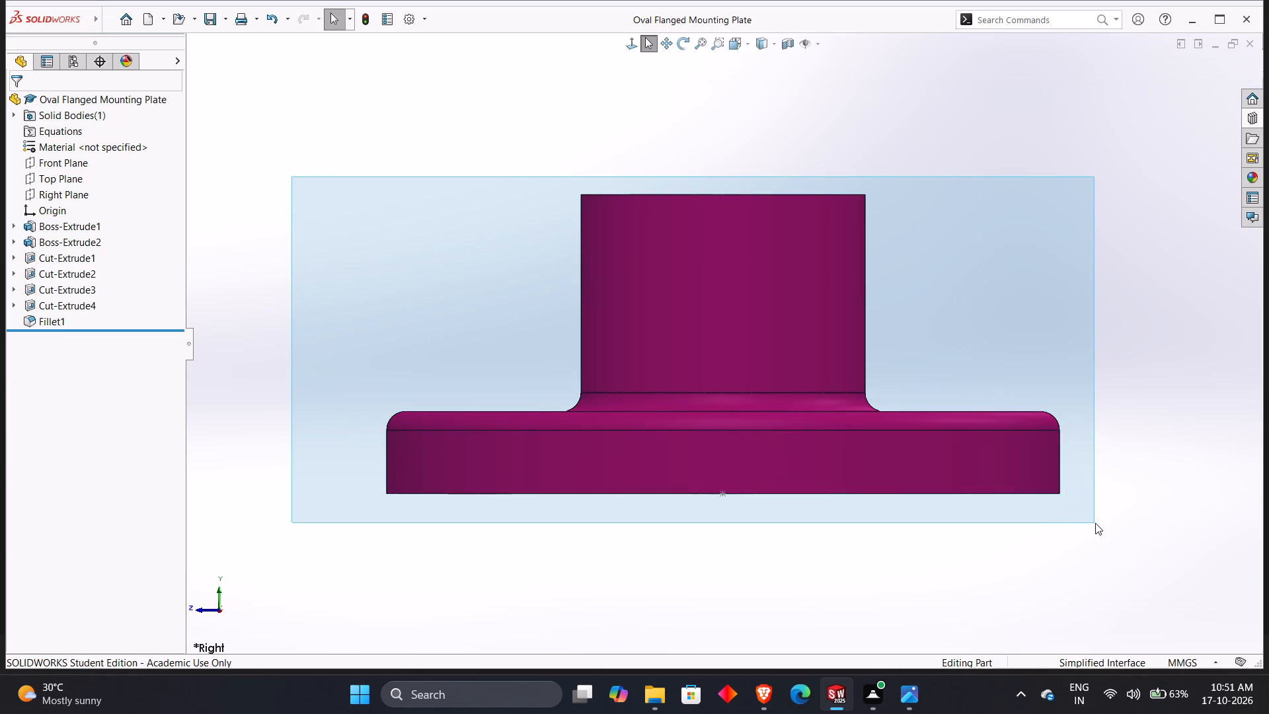
drag(1095, 523, 1098, 523)
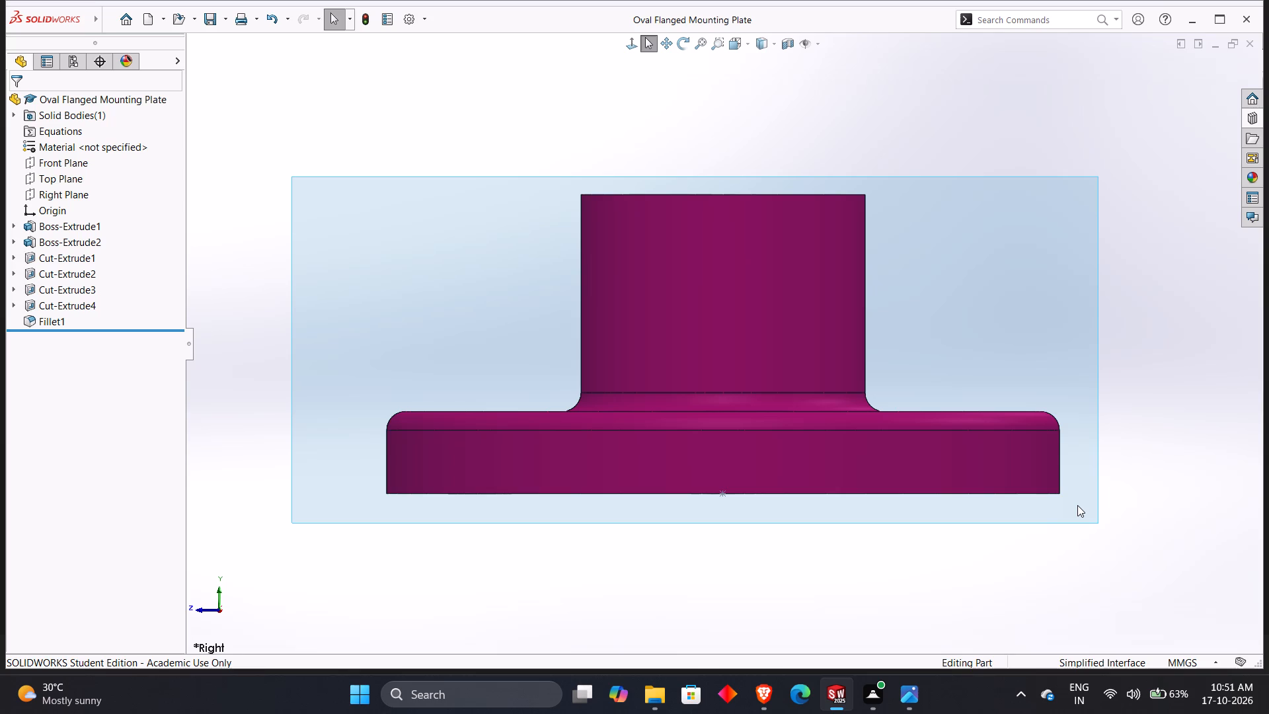
key(ctrl+7)
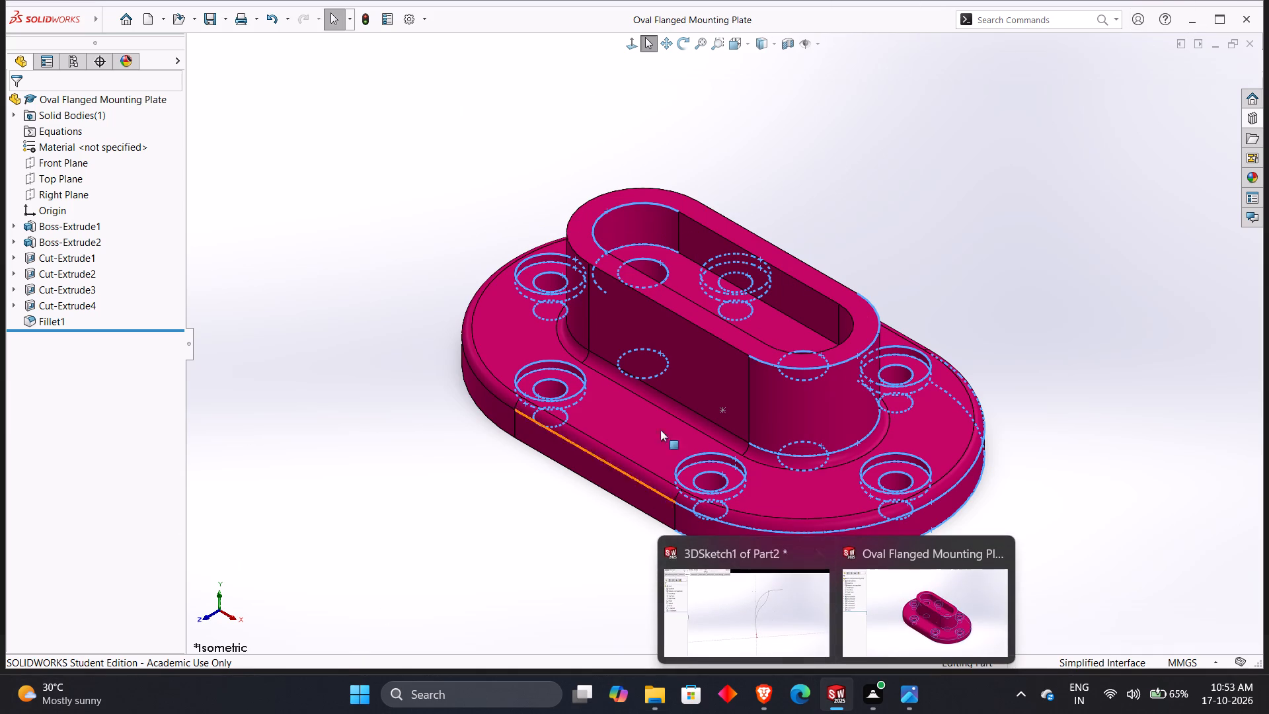
click(938, 273)
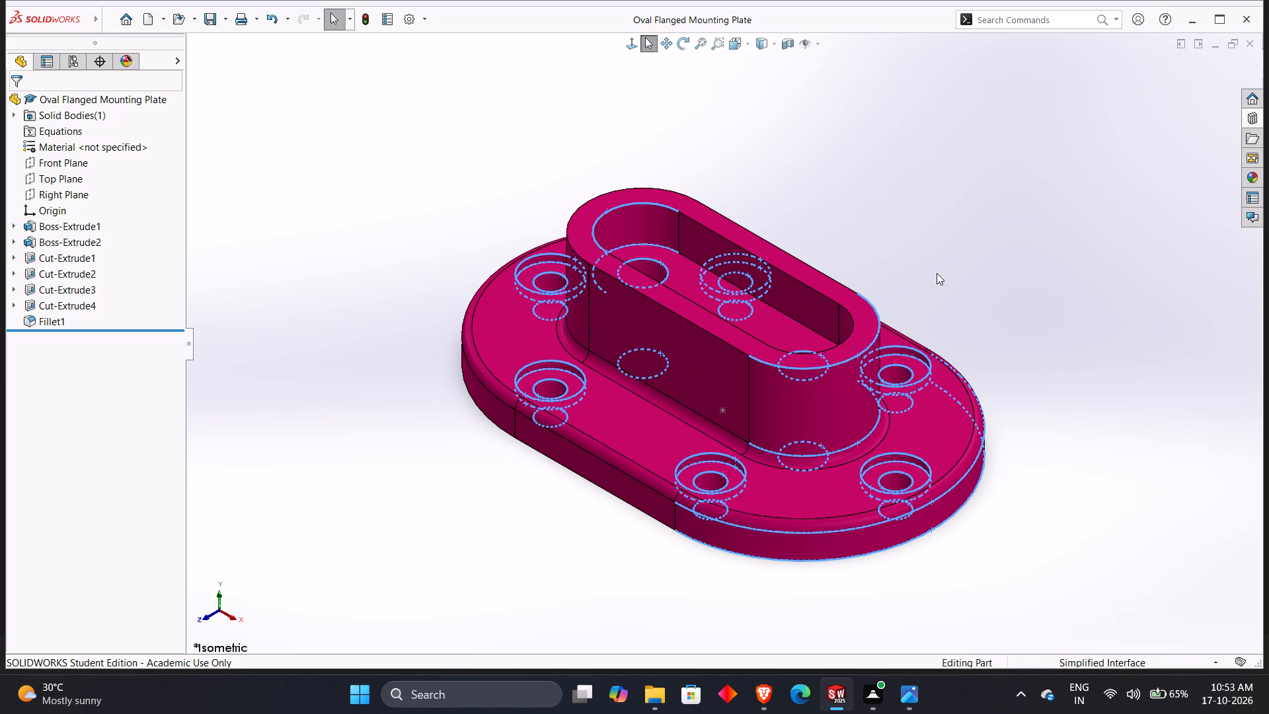